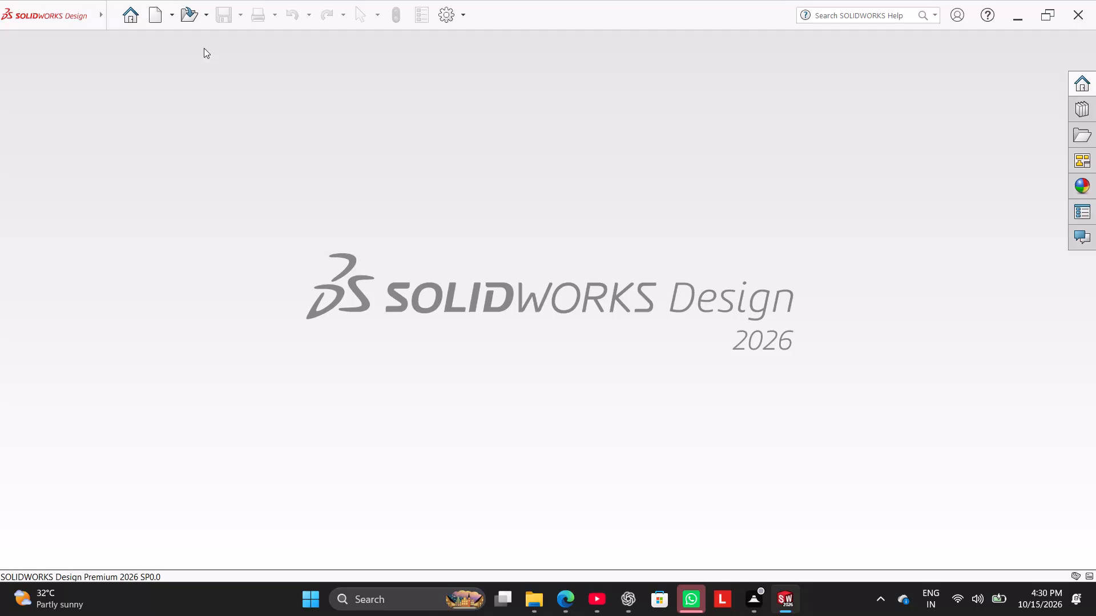
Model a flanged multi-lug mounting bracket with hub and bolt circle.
Create a new part document.
click(160, 12)
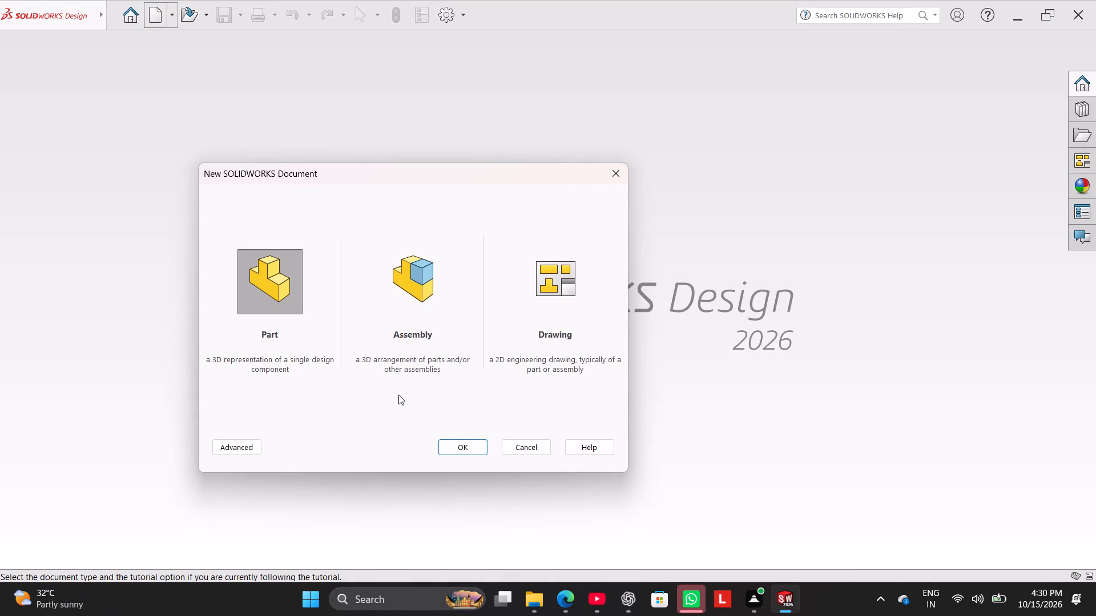
click(449, 451)
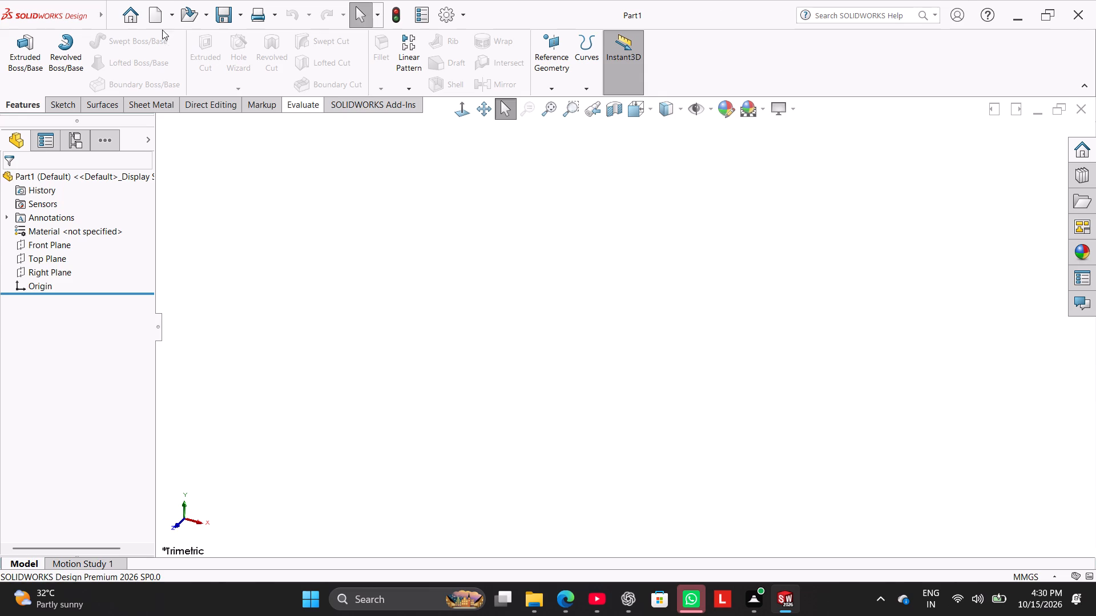
Start a new sketch on the Front Plane.
click(66, 105)
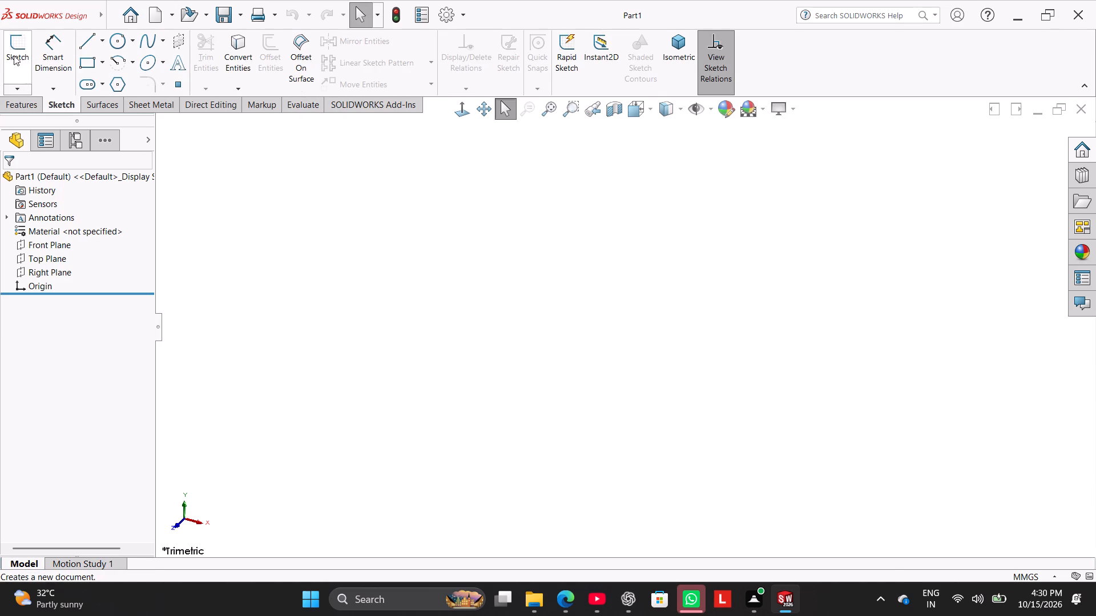
click(14, 55)
click(495, 205)
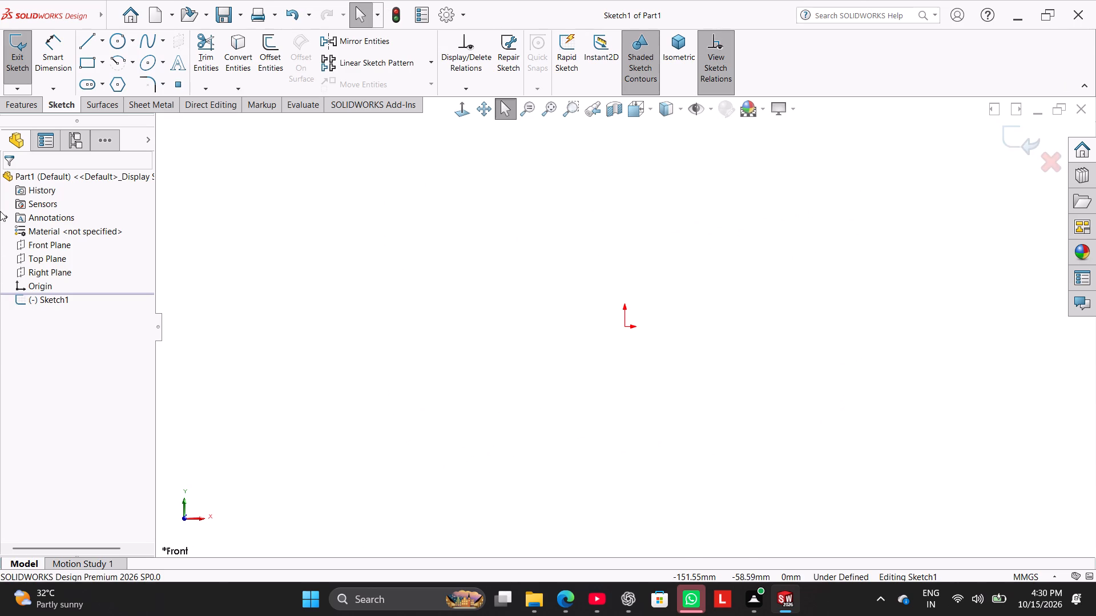
Sketch a circle of about 34 mm radius centred on the origin.
click(114, 42)
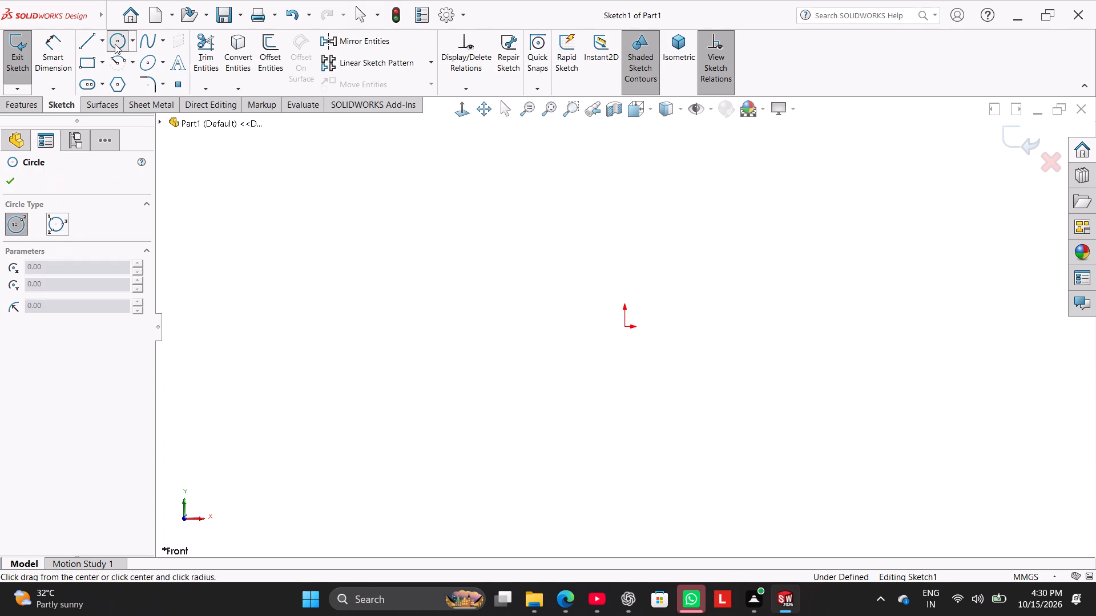
click(624, 326)
click(672, 410)
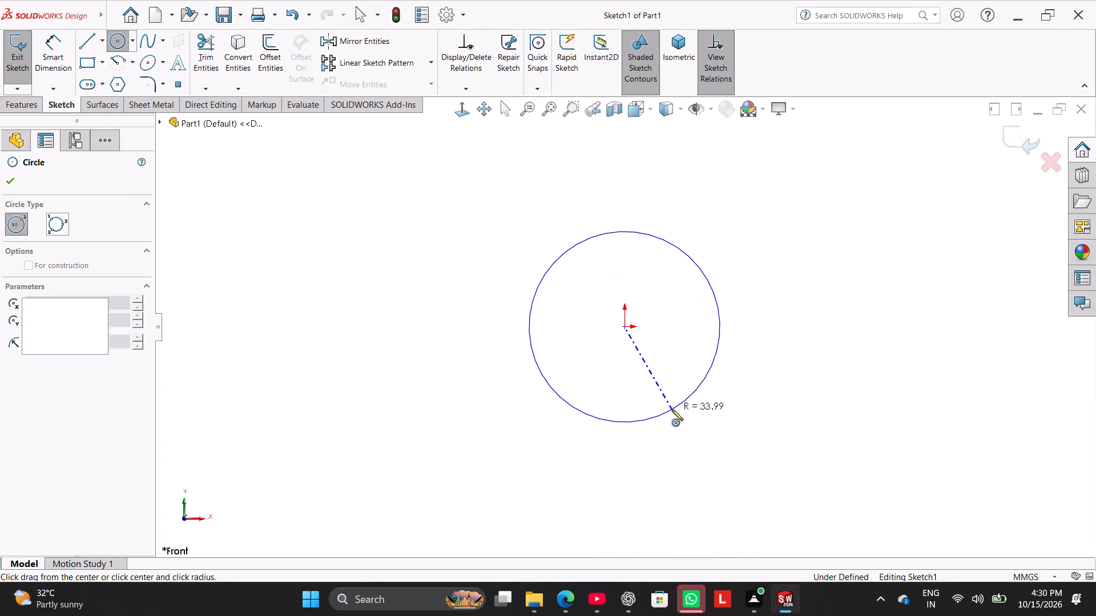
right_click(738, 263)
click(760, 274)
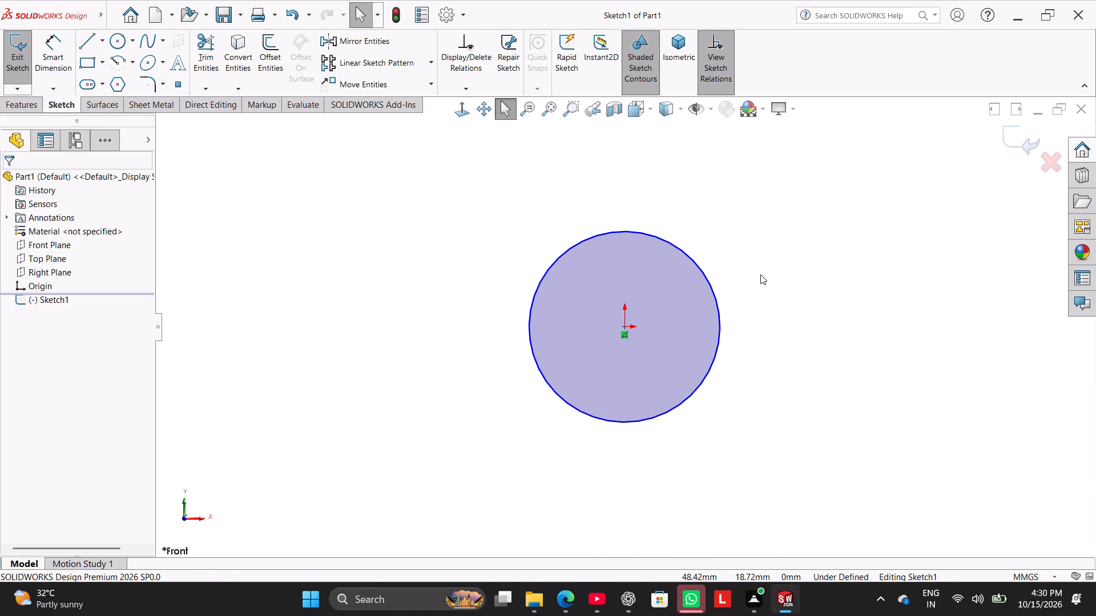
Sketch two circles of about 14 mm radius, one left of the large circle near the origin's height and one above it at about X -95, Y 56 mm.
click(114, 40)
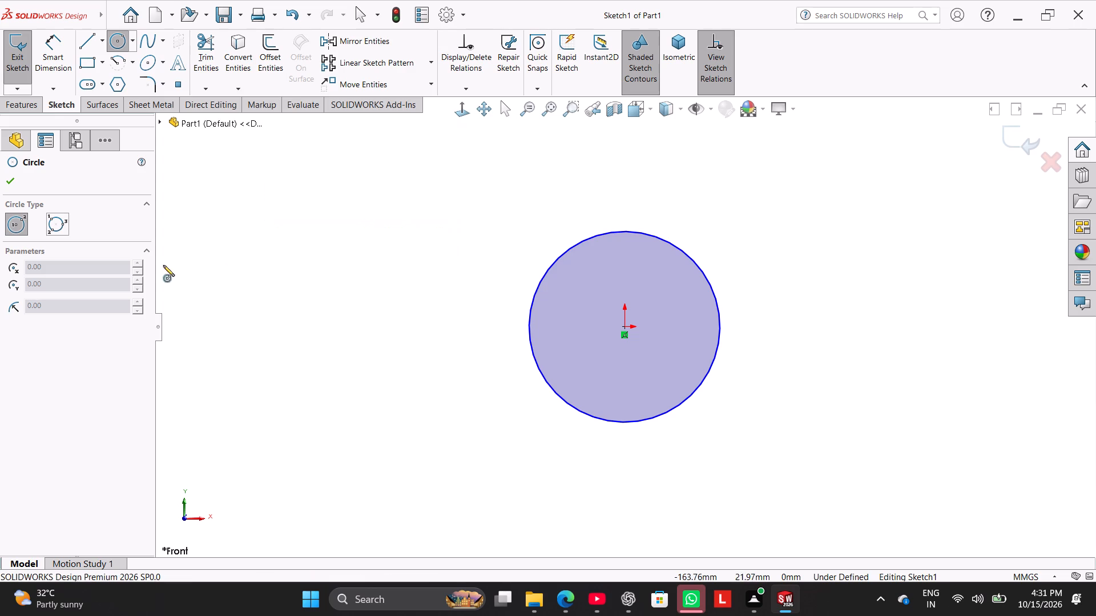
click(287, 322)
click(316, 347)
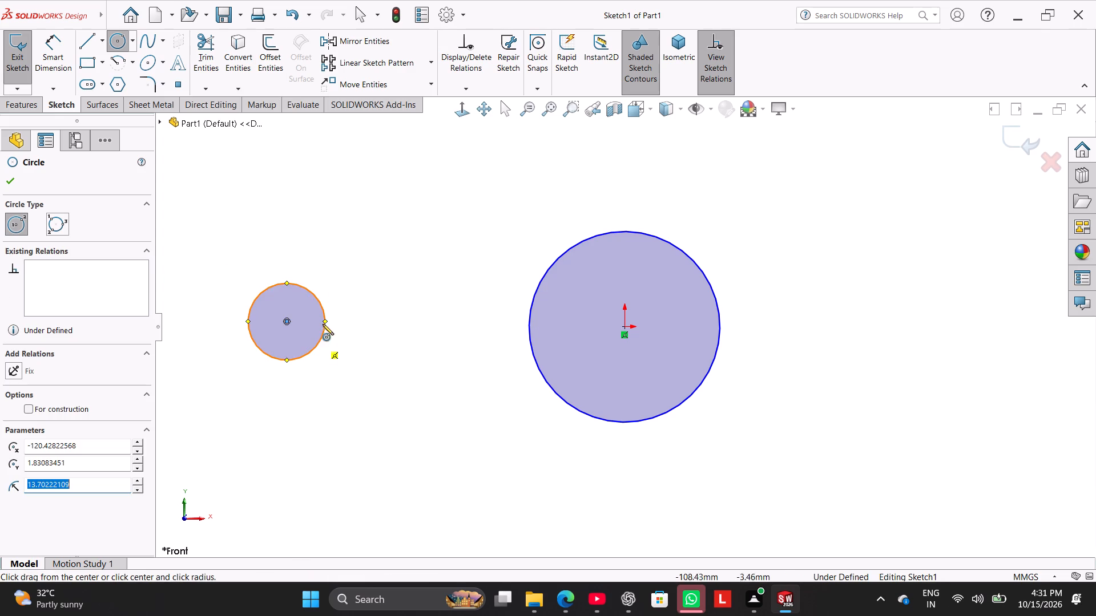
click(357, 170)
click(382, 200)
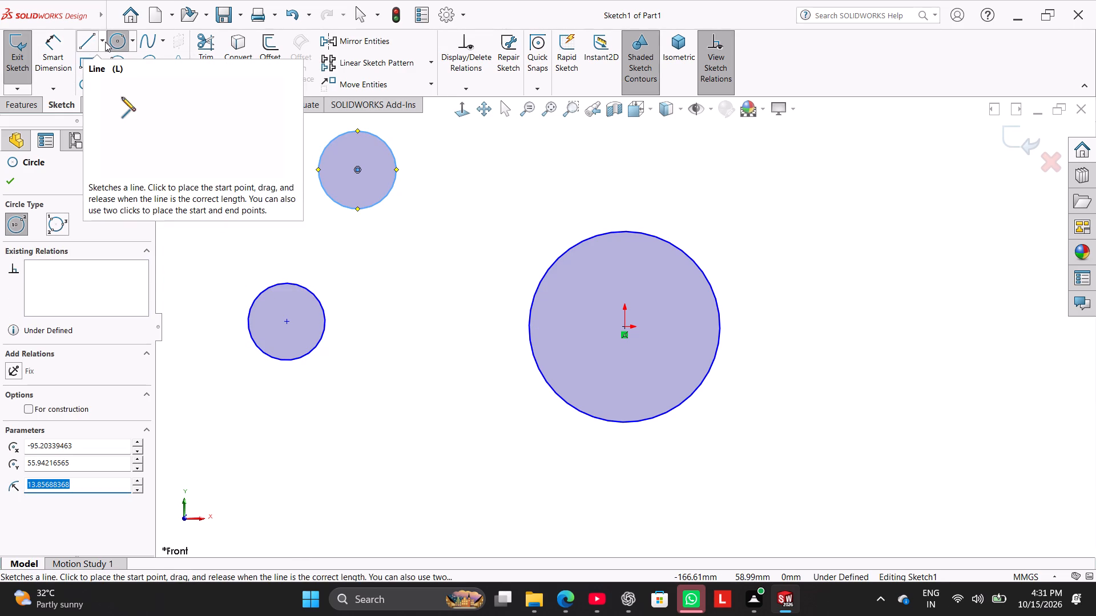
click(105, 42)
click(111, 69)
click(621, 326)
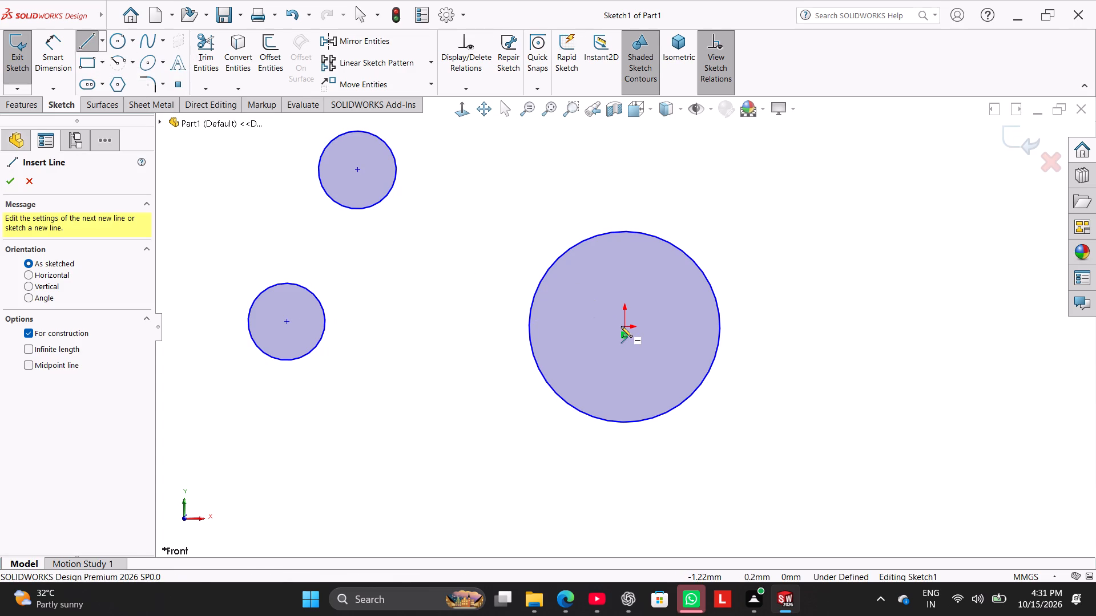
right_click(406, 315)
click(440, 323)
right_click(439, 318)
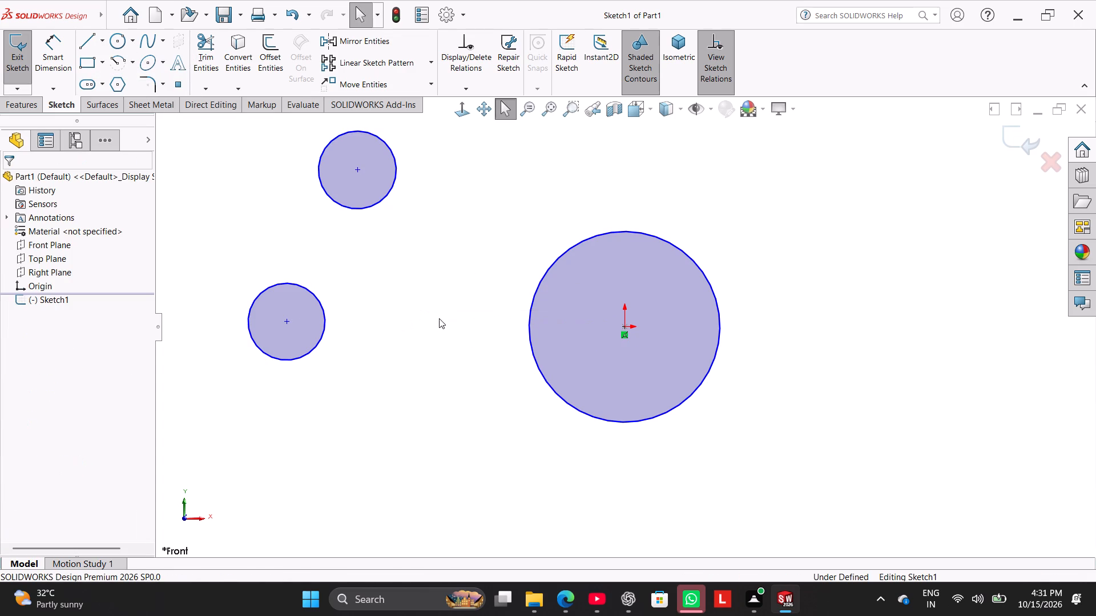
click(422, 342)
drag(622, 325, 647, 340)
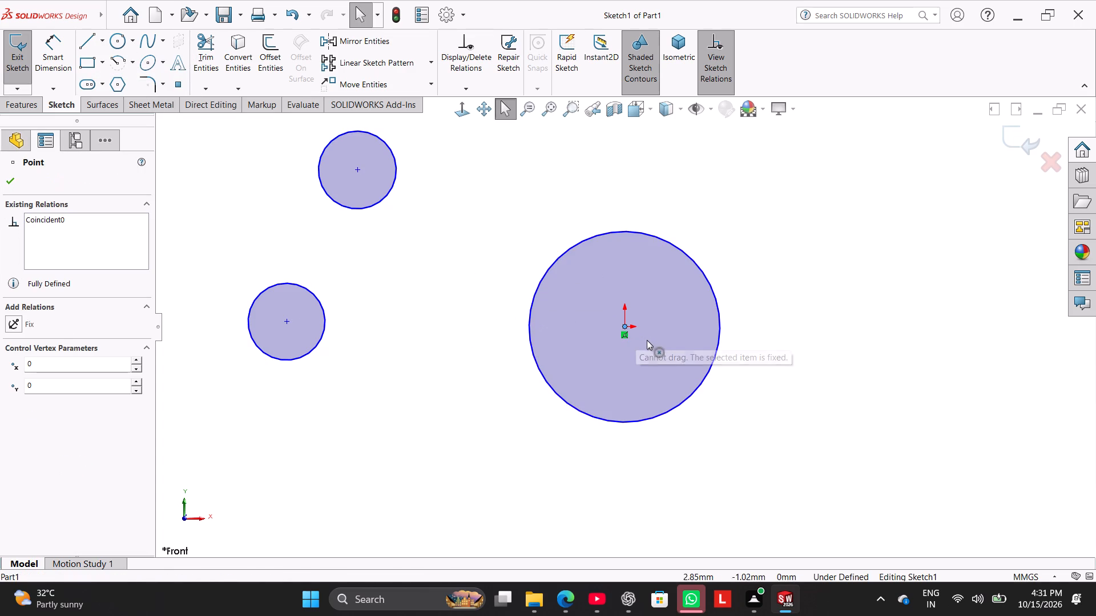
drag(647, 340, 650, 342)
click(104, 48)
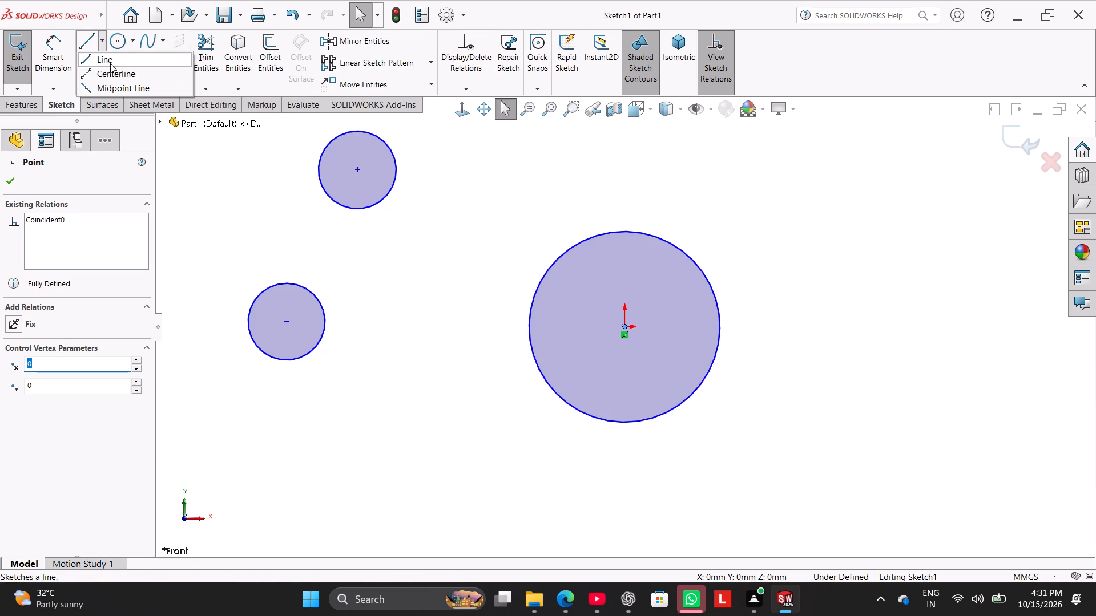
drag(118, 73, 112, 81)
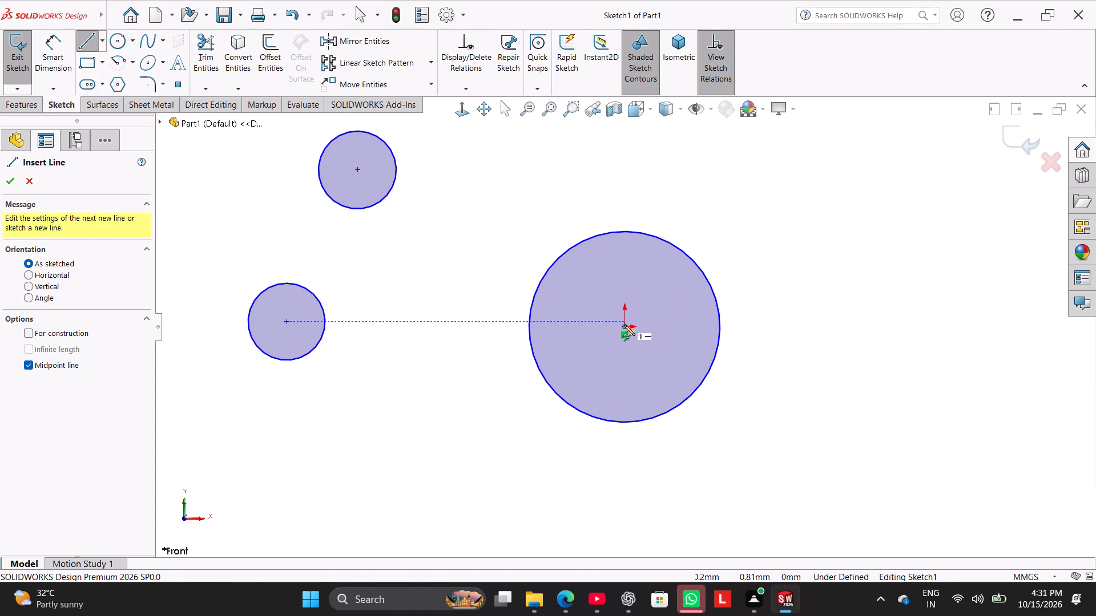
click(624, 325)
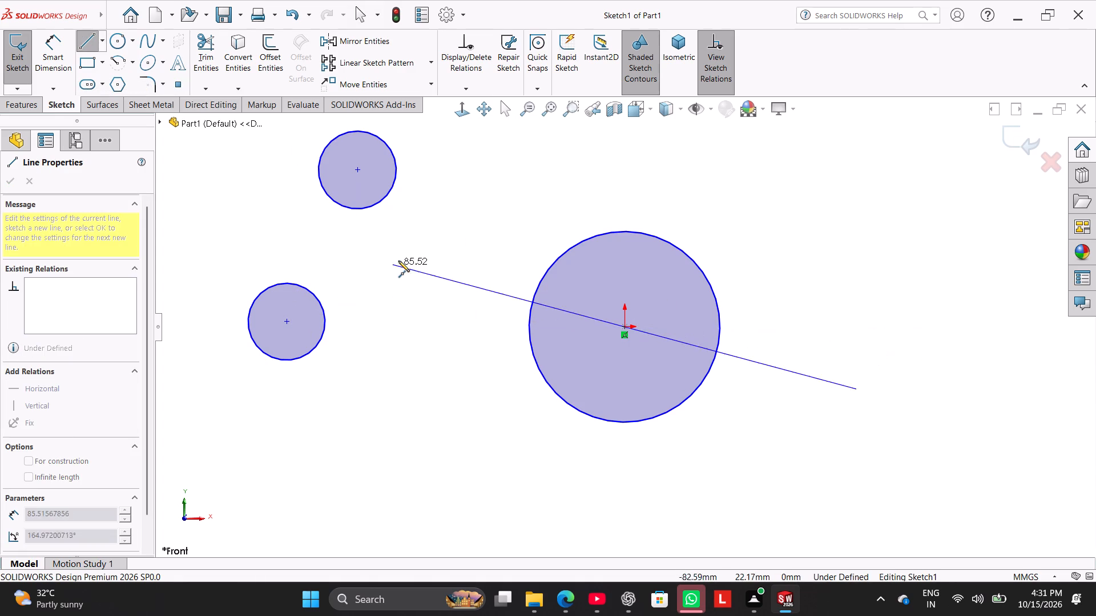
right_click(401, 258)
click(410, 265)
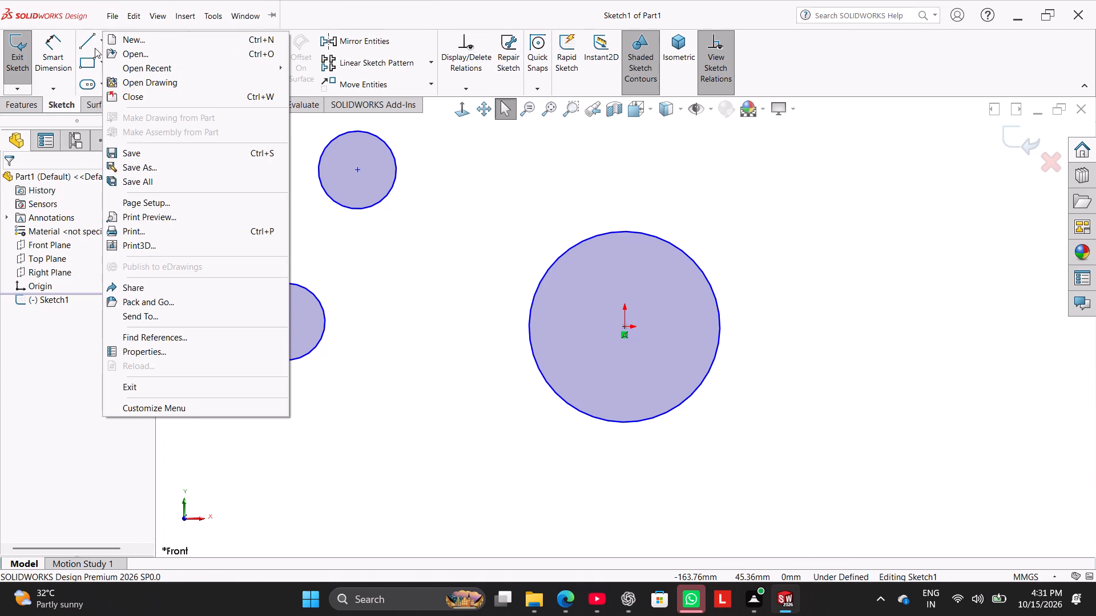
Draw a centerline from the origin to the centre of the leftmost small circle.
click(95, 48)
click(100, 46)
click(108, 75)
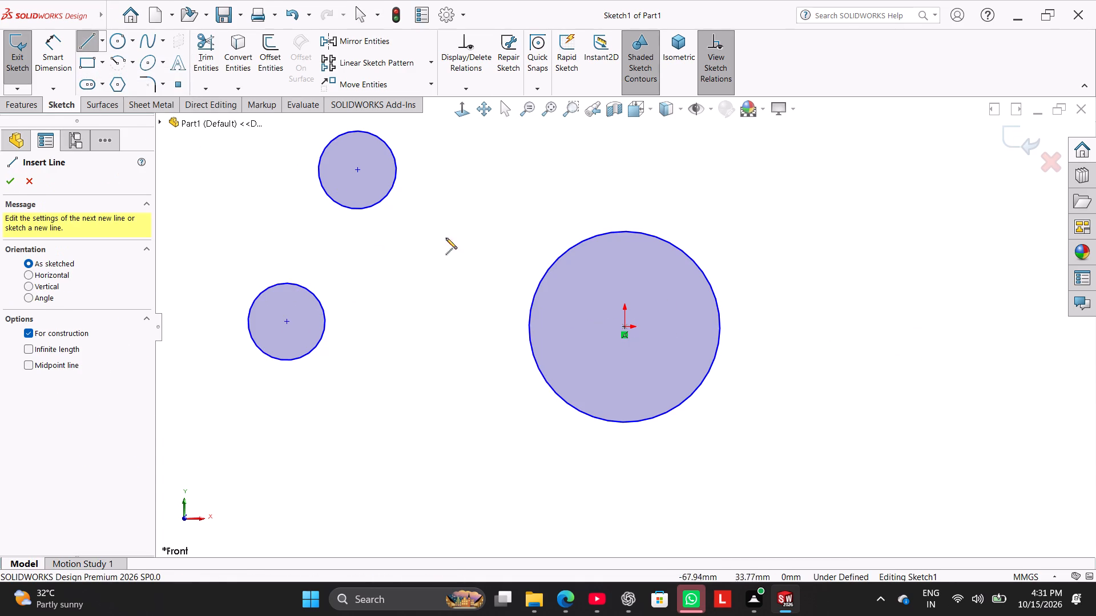
click(623, 327)
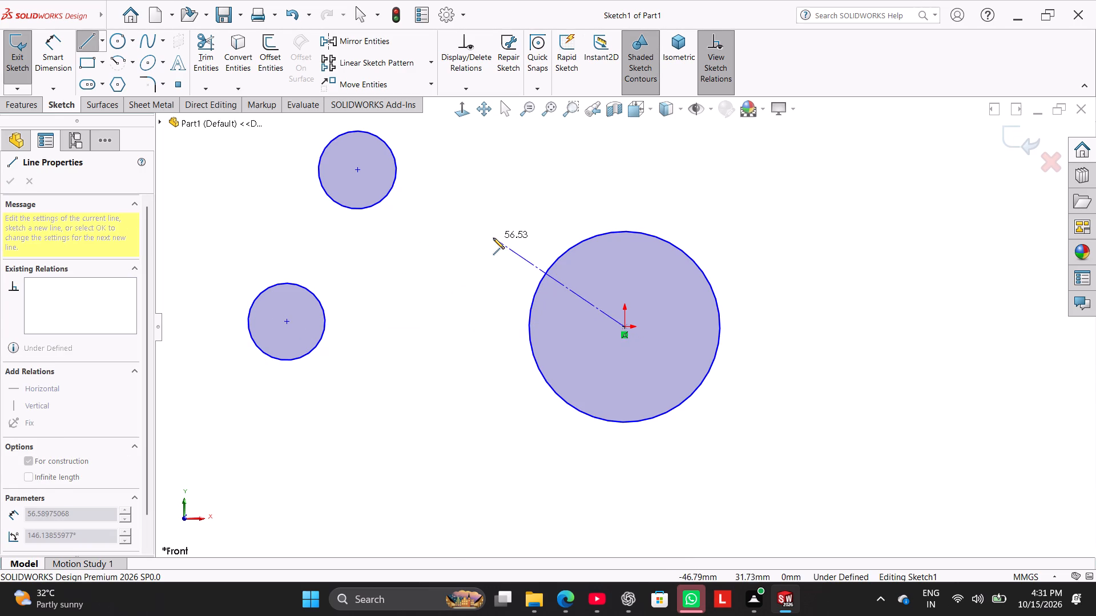
click(287, 323)
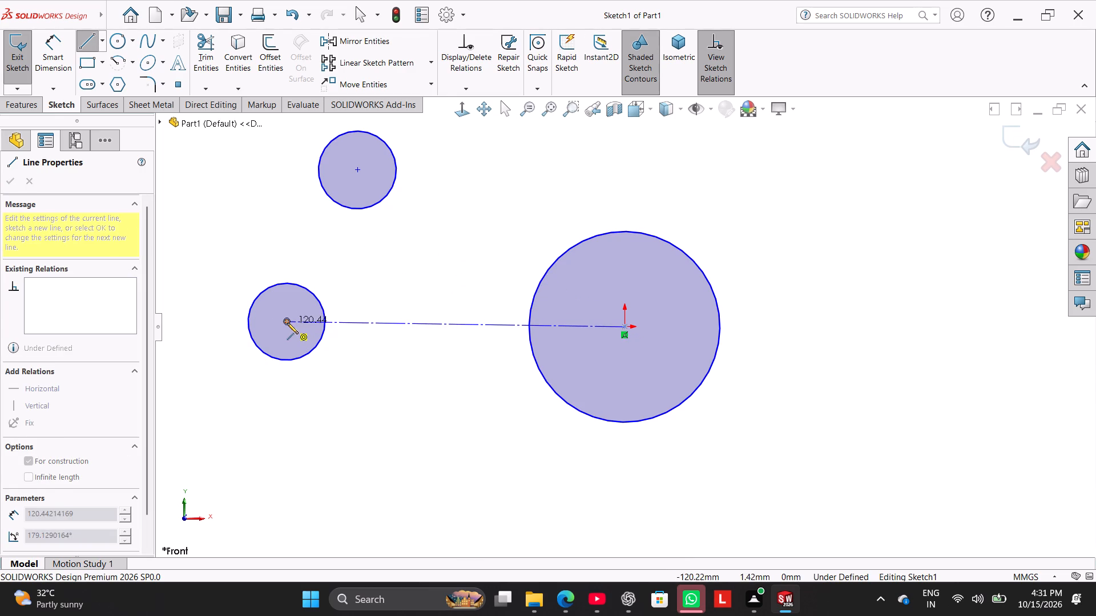
right_click(405, 285)
click(418, 293)
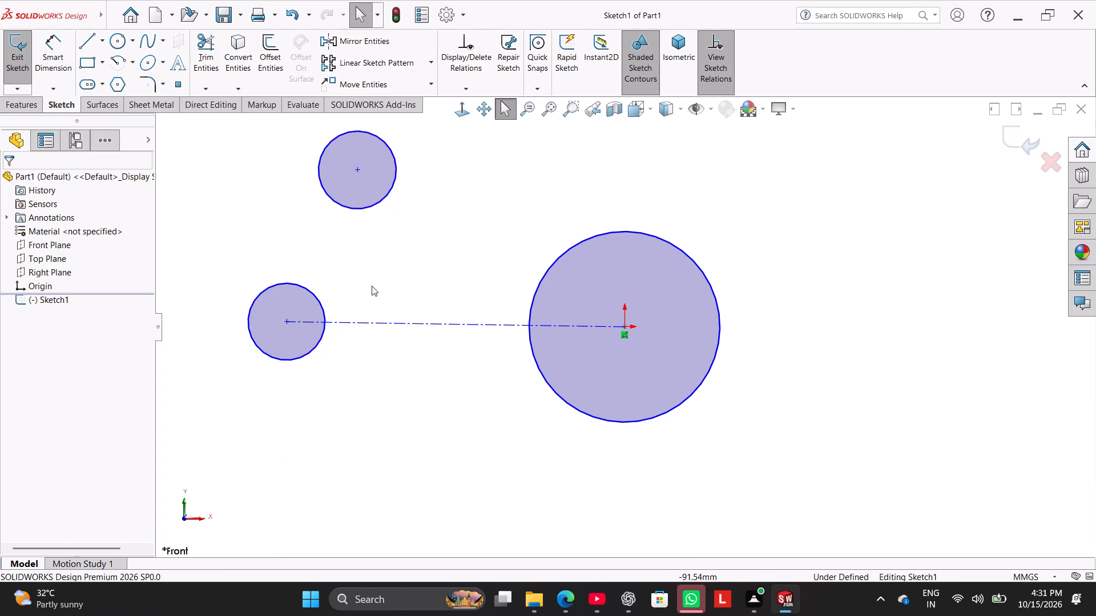
Add a Horizontal relation to the centerline.
right_click(434, 320)
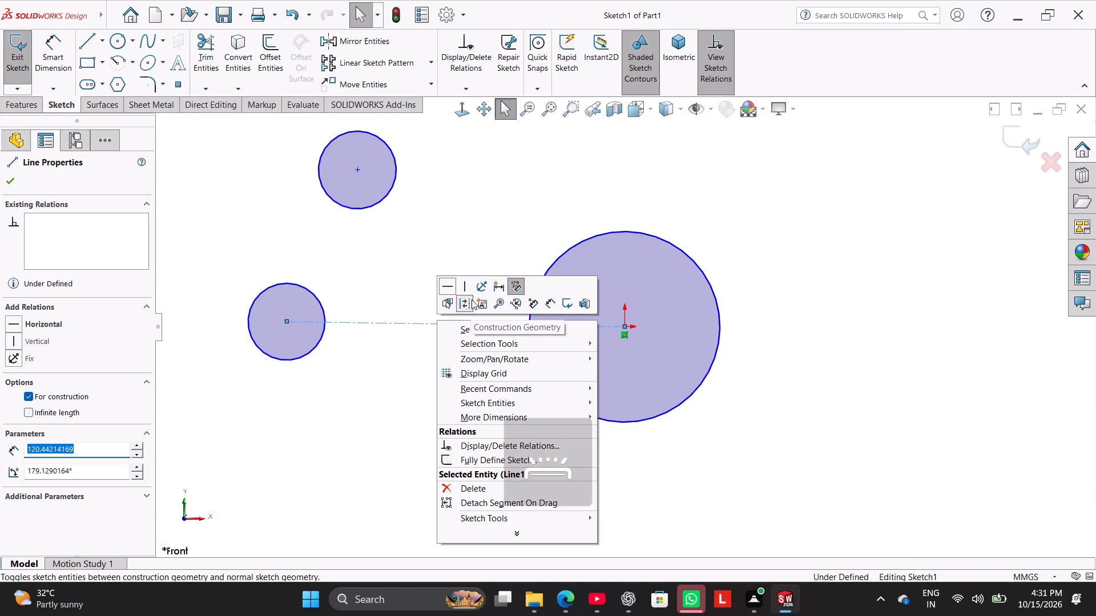
click(451, 280)
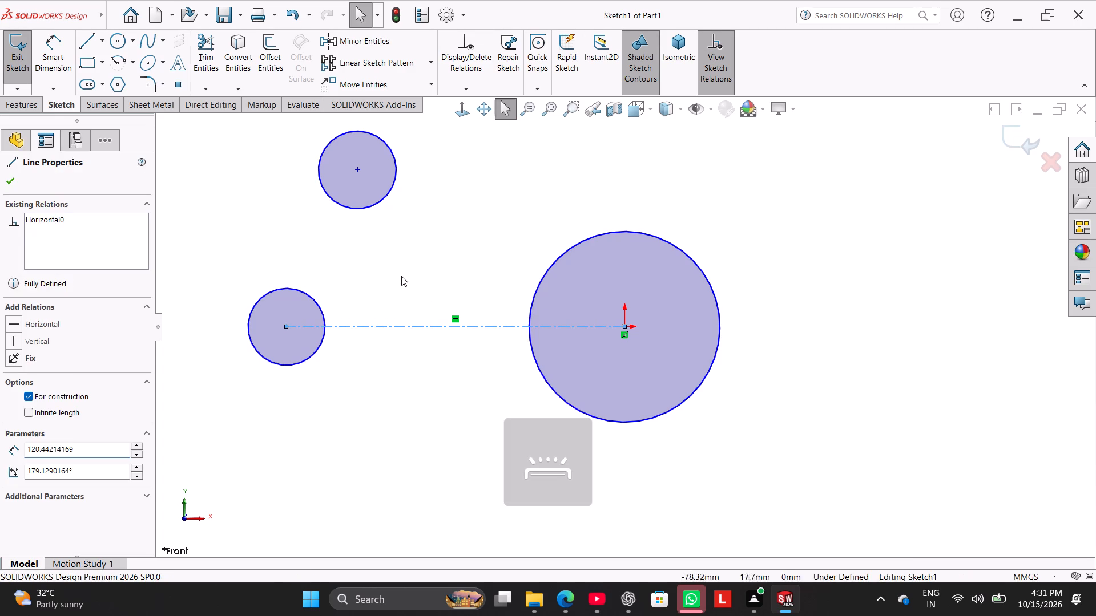
click(398, 273)
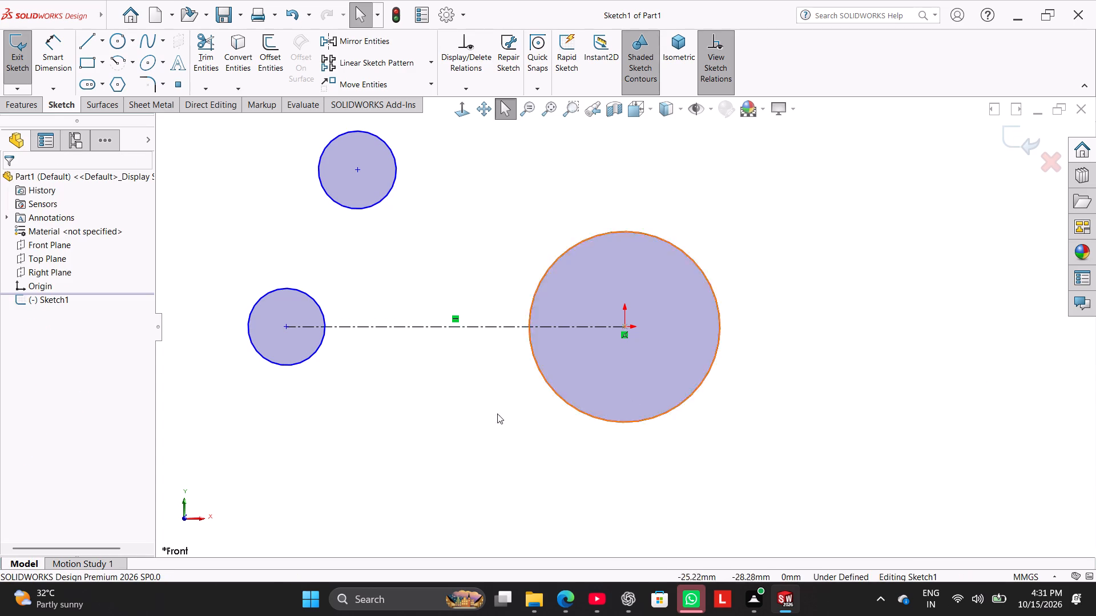
Mirror the upper small circle about the horizontal centerline.
click(370, 328)
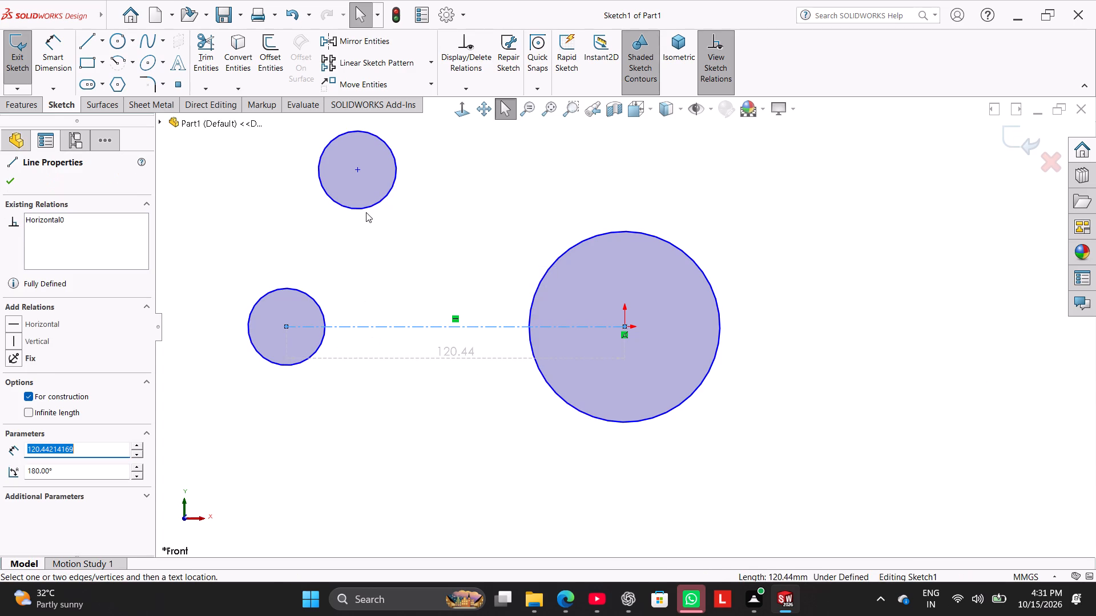
ctrl+click(366, 210)
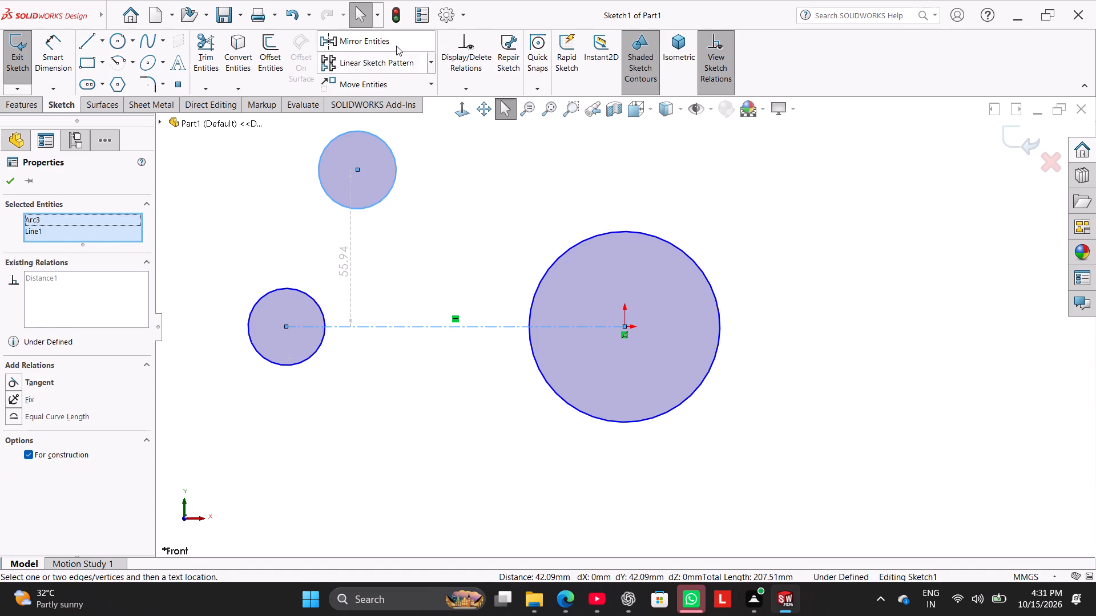
ctrl+click(396, 46)
click(415, 378)
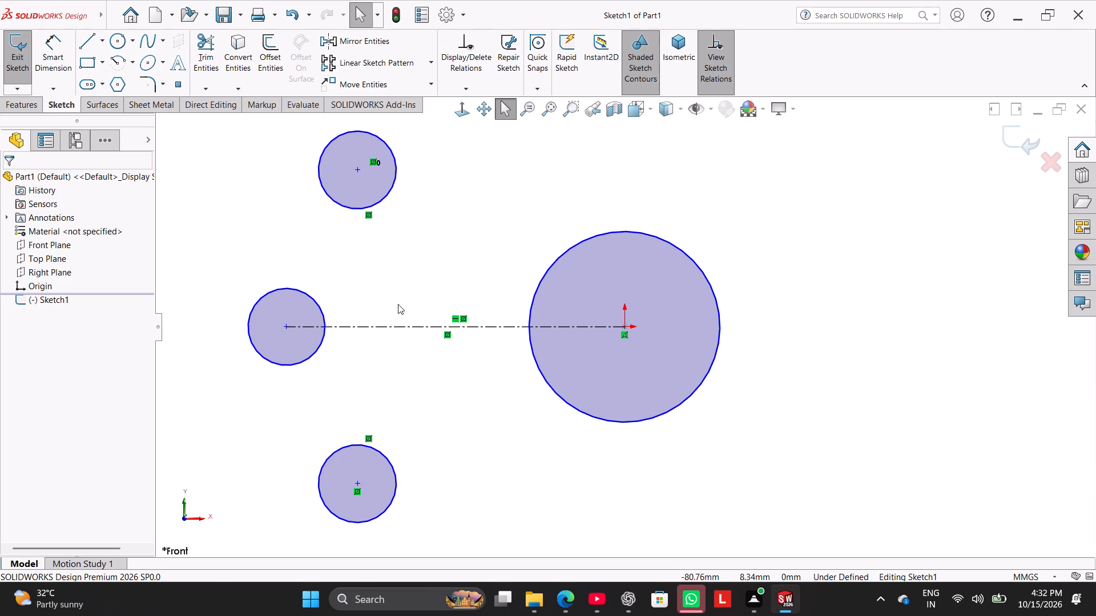
Sketch a 3-point arc from the lower small circle's right side to the bottom of the large circle, bulging upward.
click(121, 39)
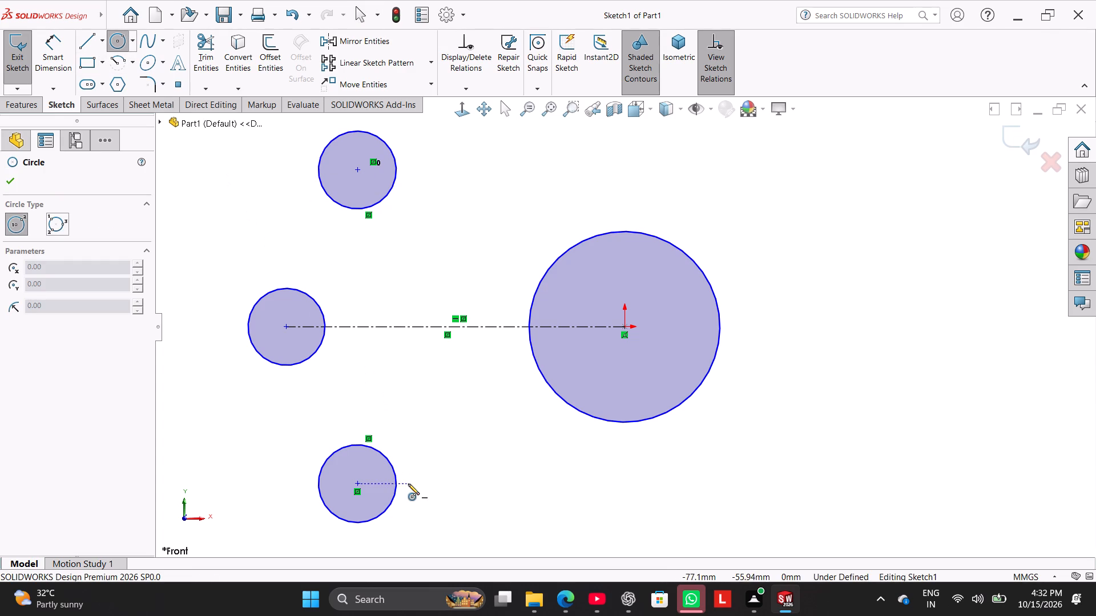
click(115, 60)
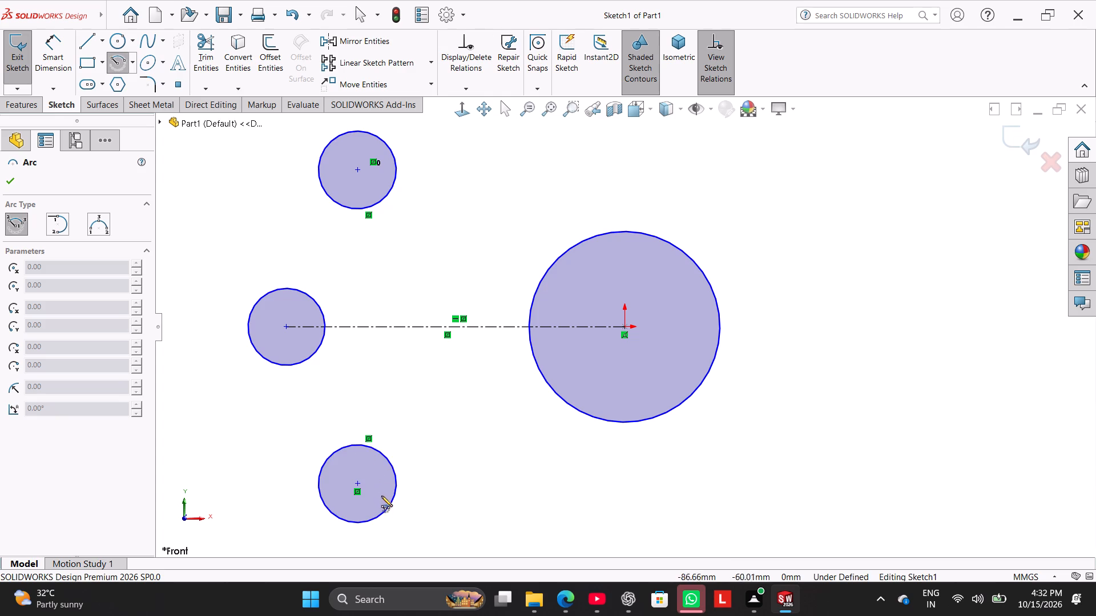
click(135, 60)
click(153, 106)
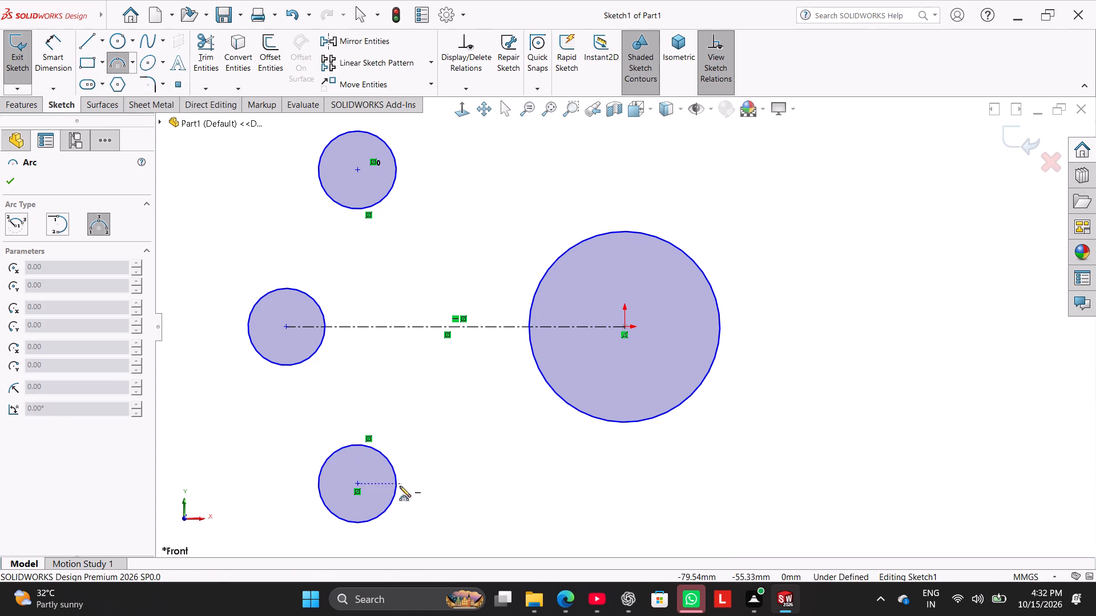
click(393, 501)
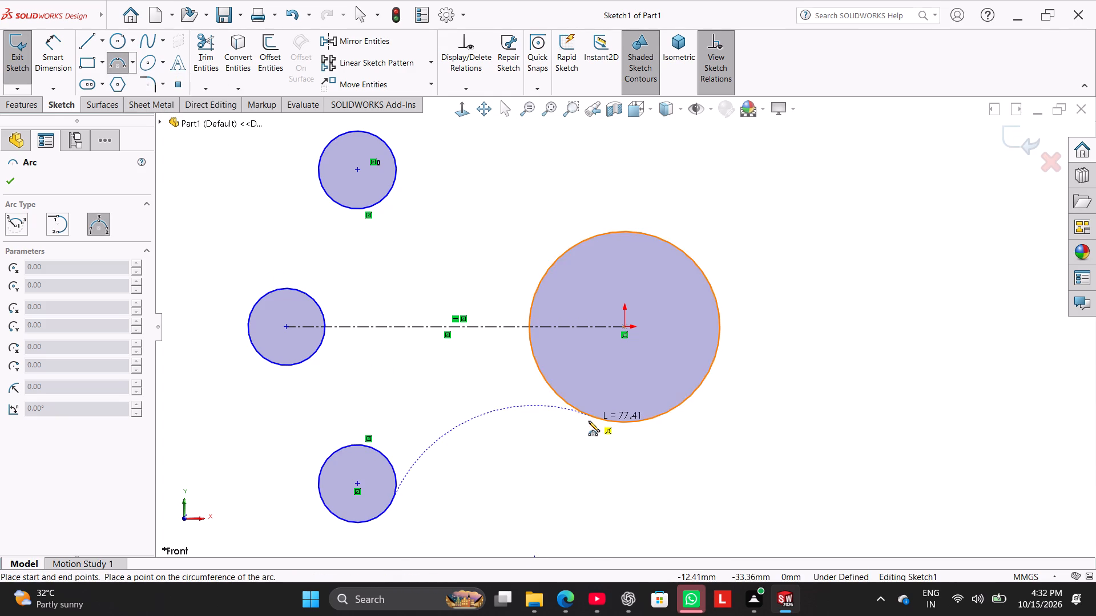
click(599, 418)
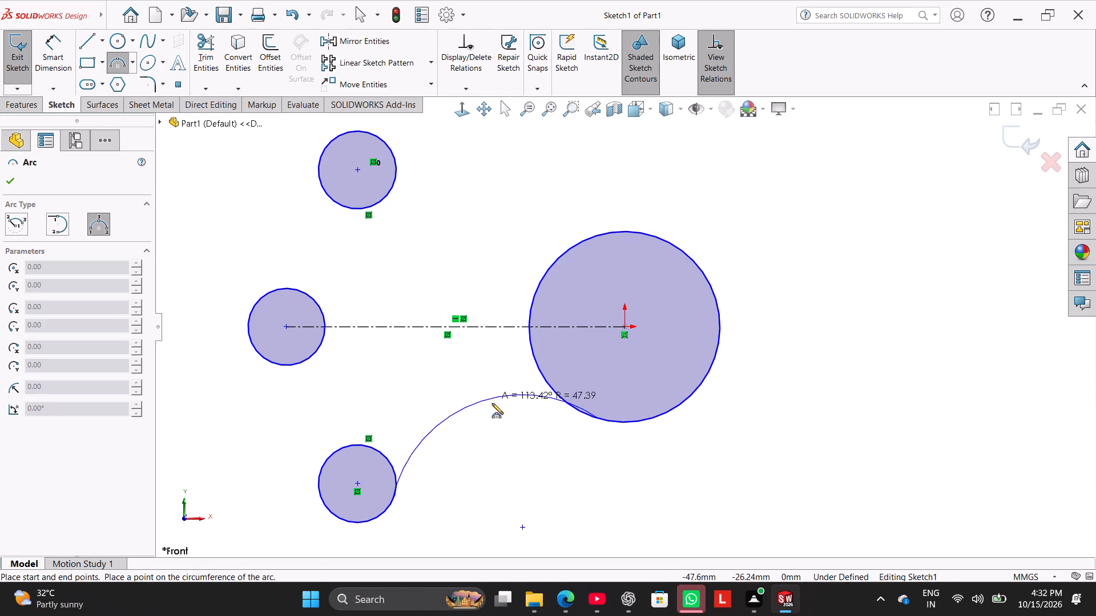
click(498, 416)
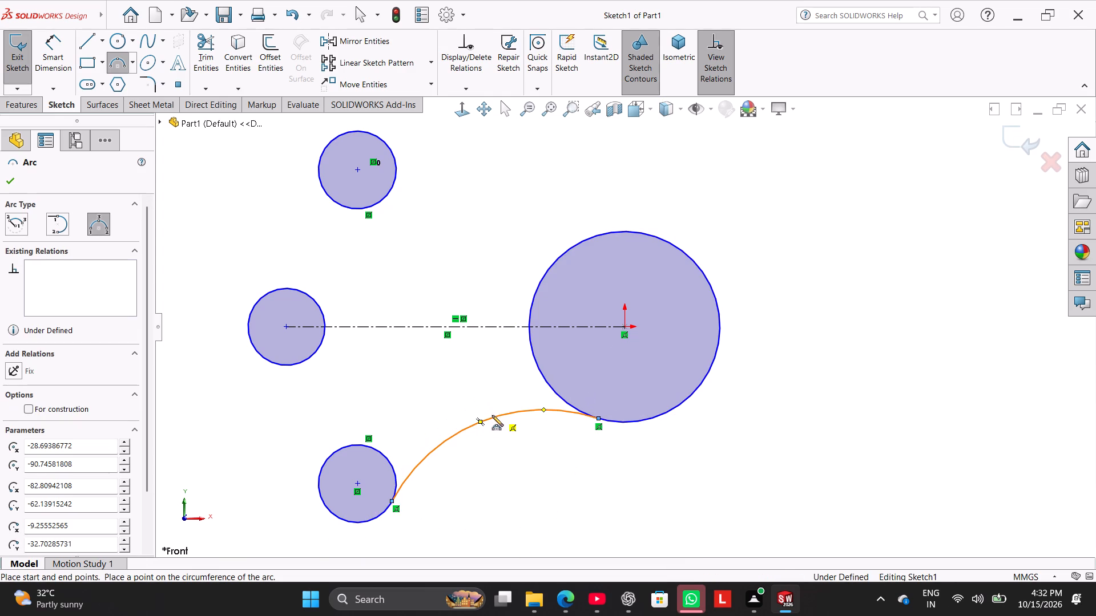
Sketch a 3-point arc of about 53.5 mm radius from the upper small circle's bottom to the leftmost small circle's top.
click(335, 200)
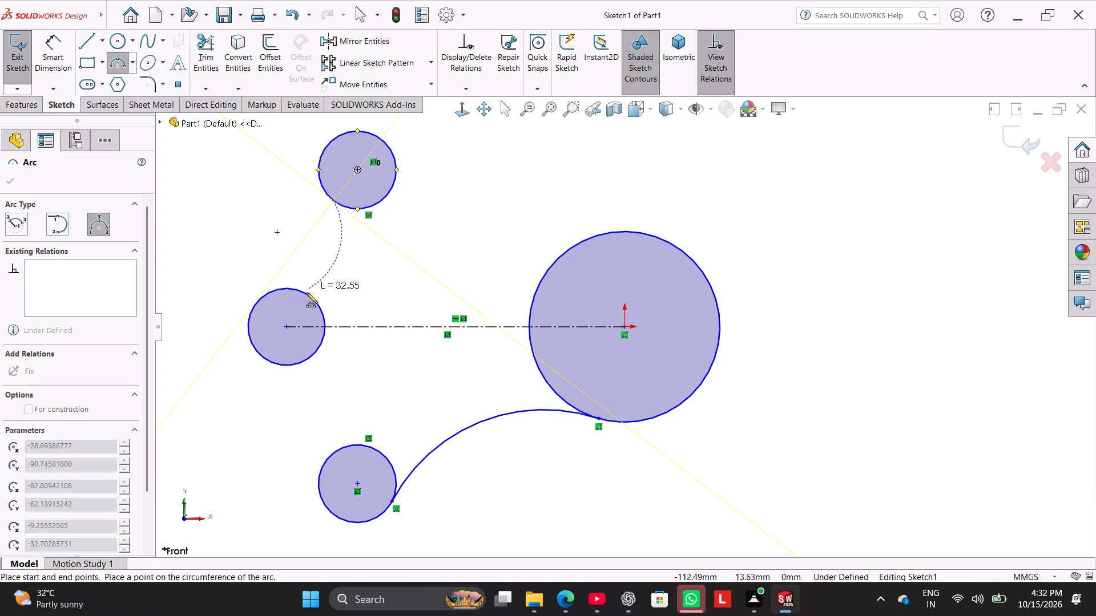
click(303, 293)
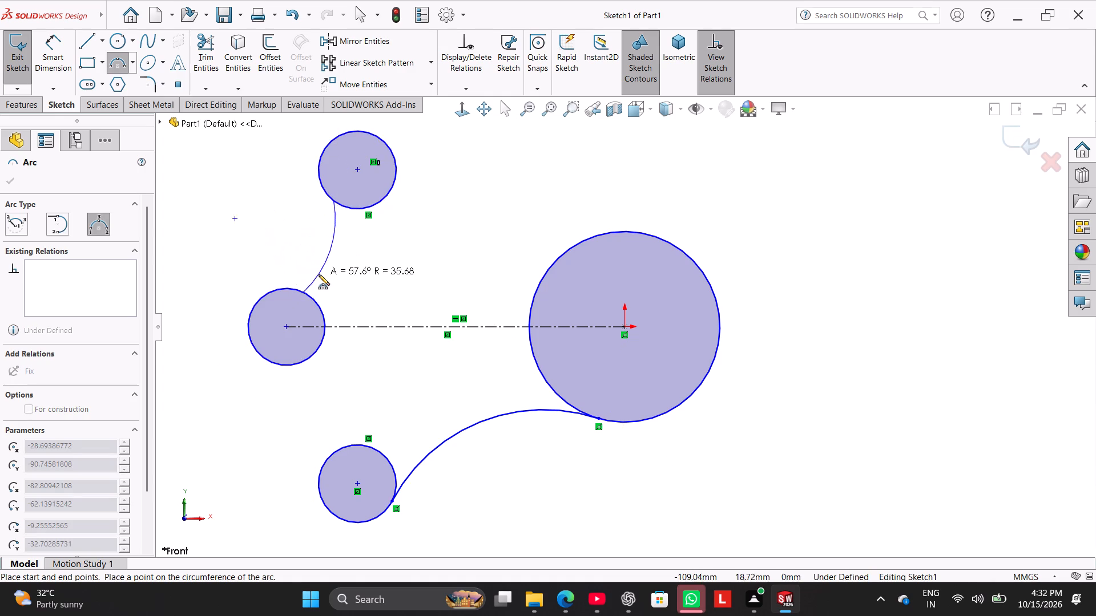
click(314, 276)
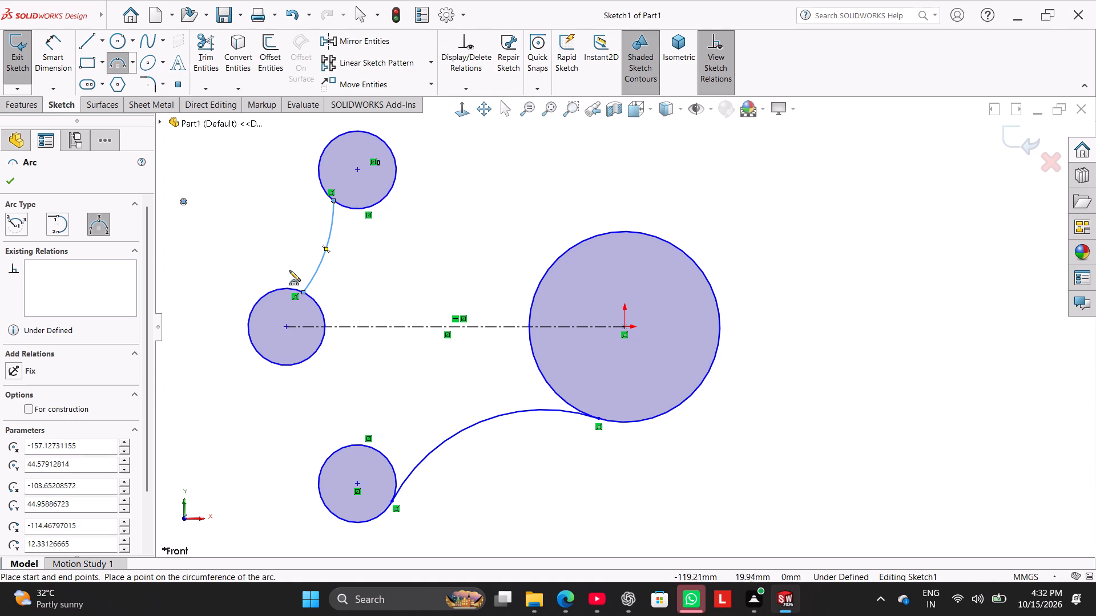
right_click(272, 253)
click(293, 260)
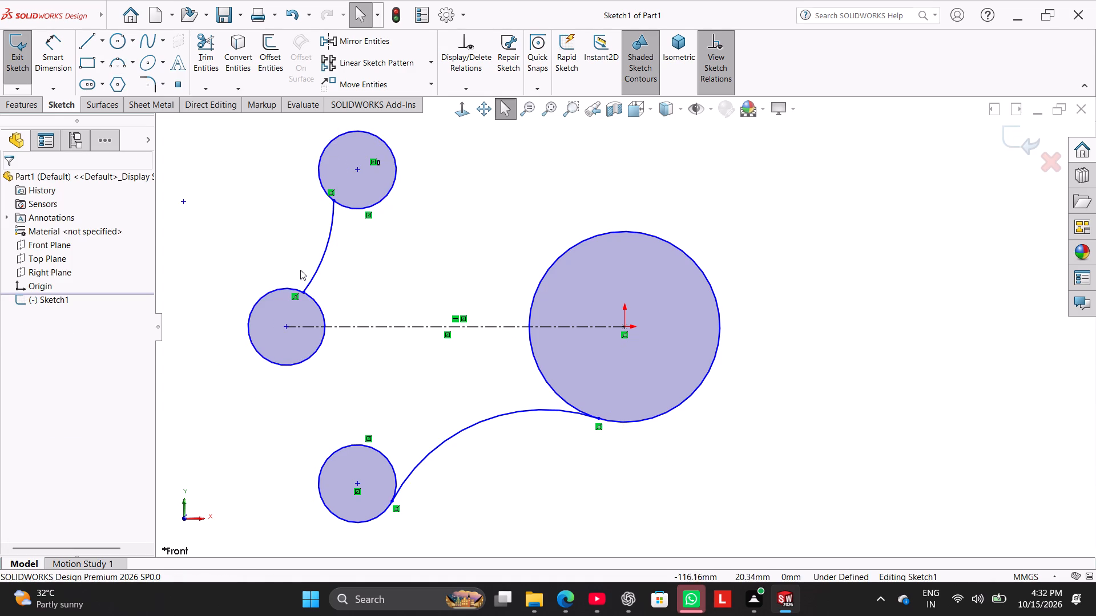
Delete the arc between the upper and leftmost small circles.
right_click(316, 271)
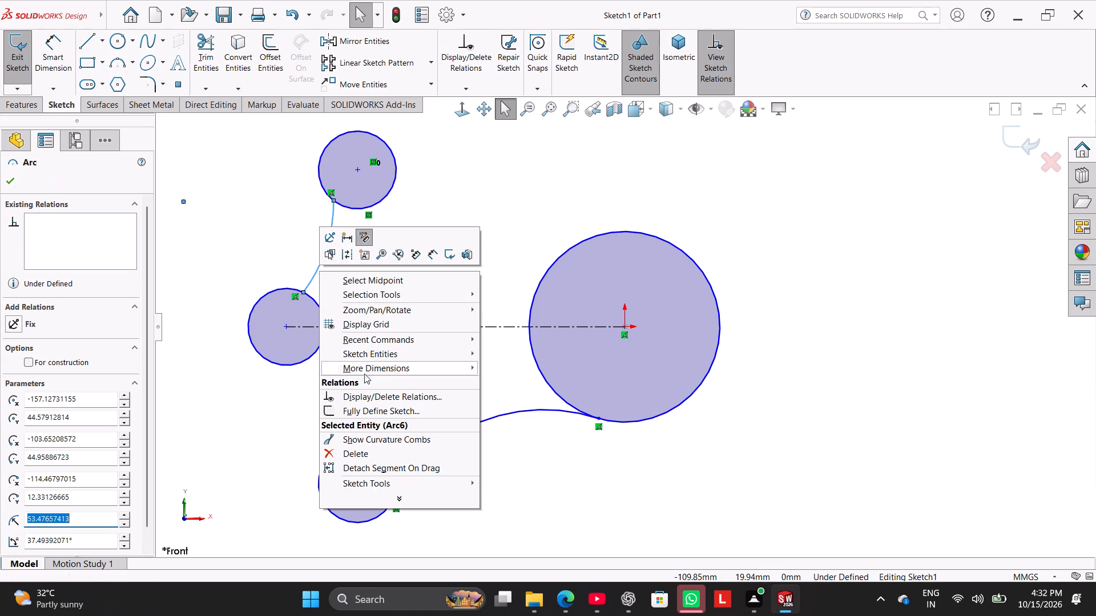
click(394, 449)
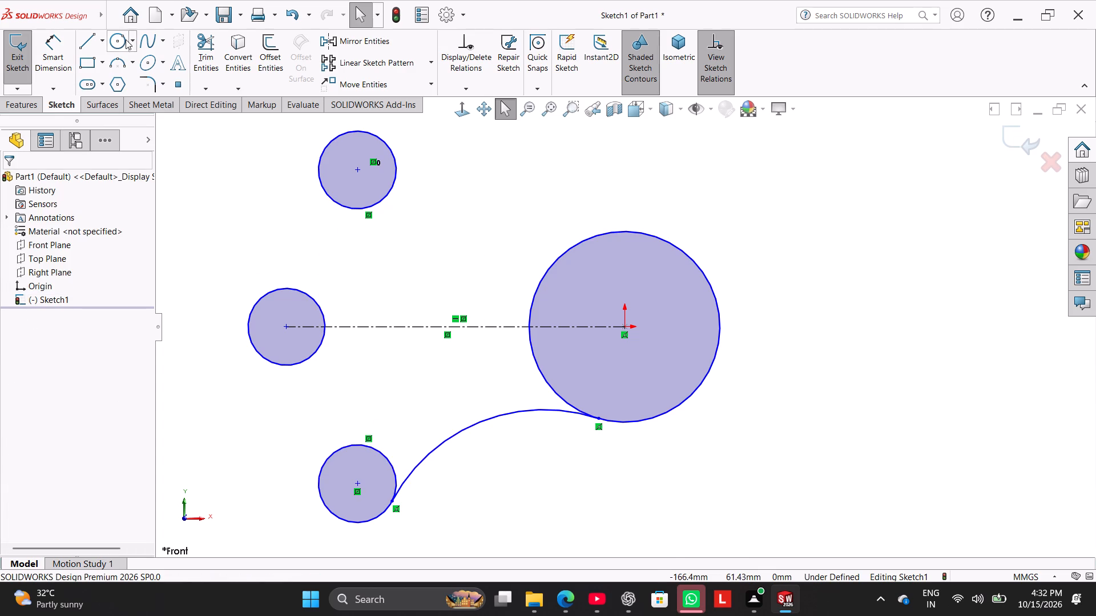
Sketch a 3-point arc of about 20.9 mm radius from the leftmost small circle's bottom to the lower small circle's top, bulging right.
click(123, 58)
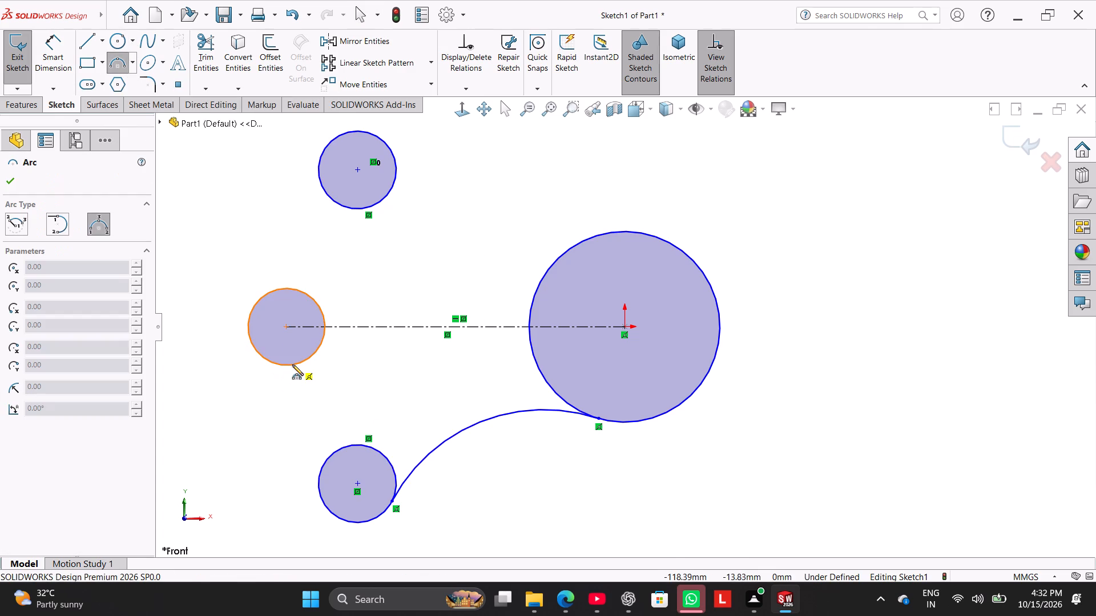
click(292, 364)
click(340, 452)
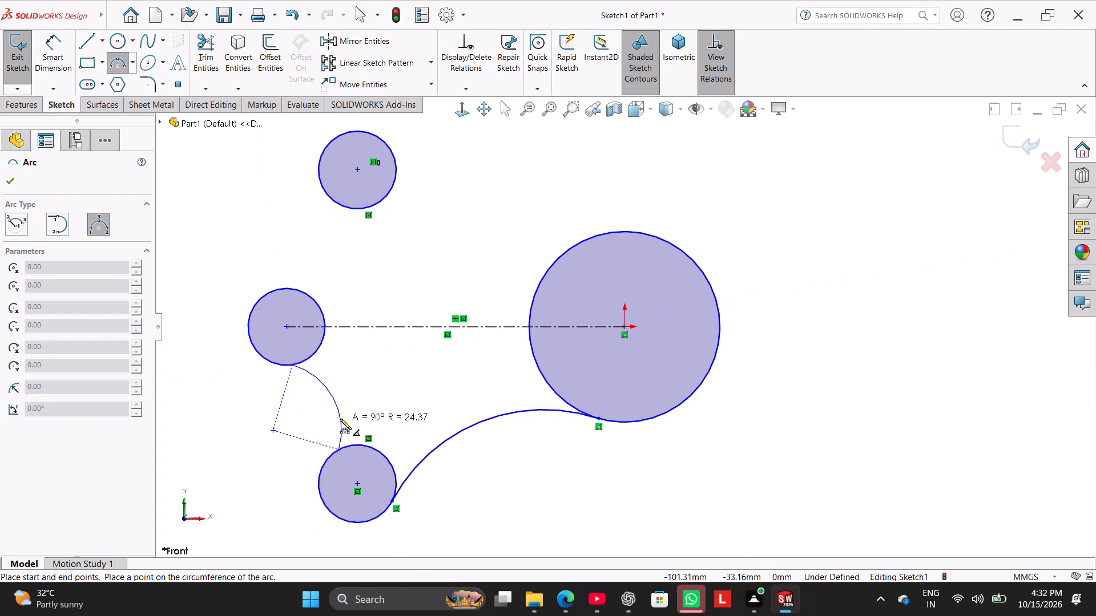
click(344, 413)
right_click(276, 409)
click(301, 423)
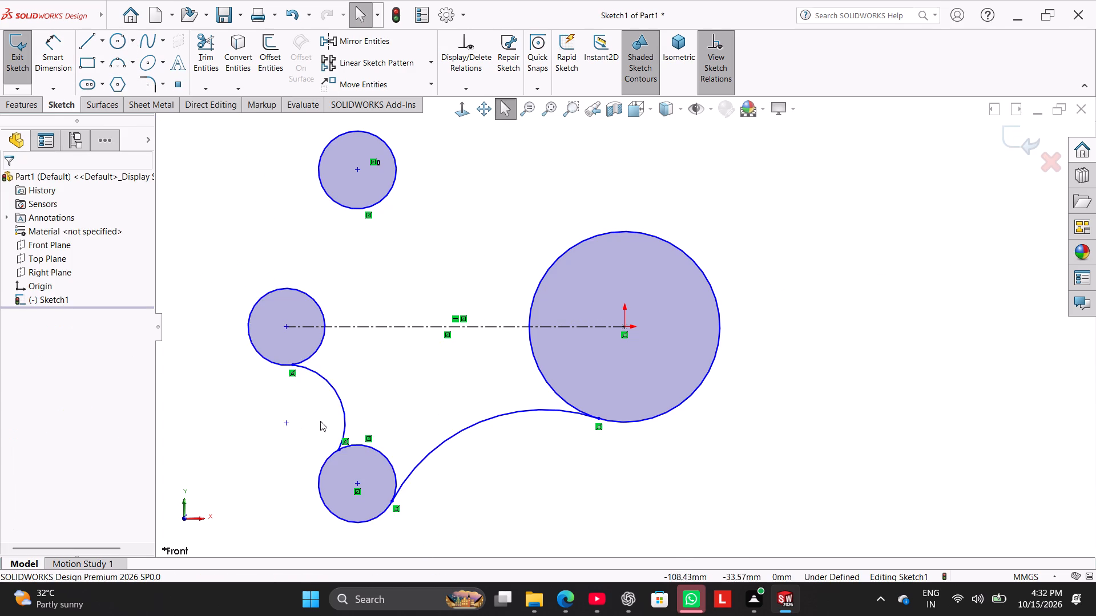
Mirror the two lower connecting arcs about the horizontal centerline.
ctrl+click(344, 410)
ctrl+click(428, 455)
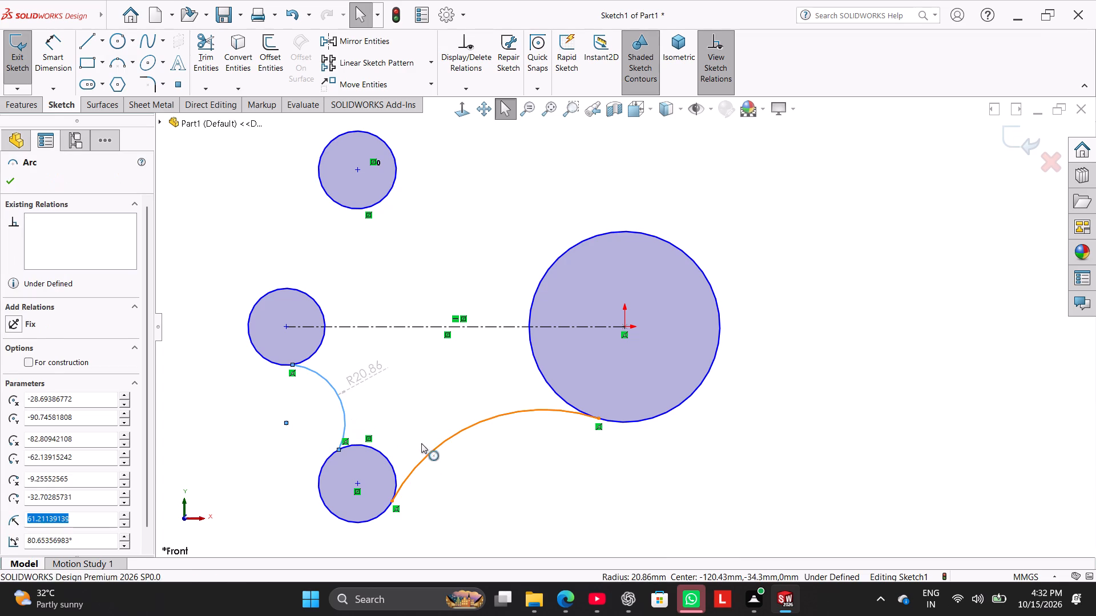
ctrl+click(409, 326)
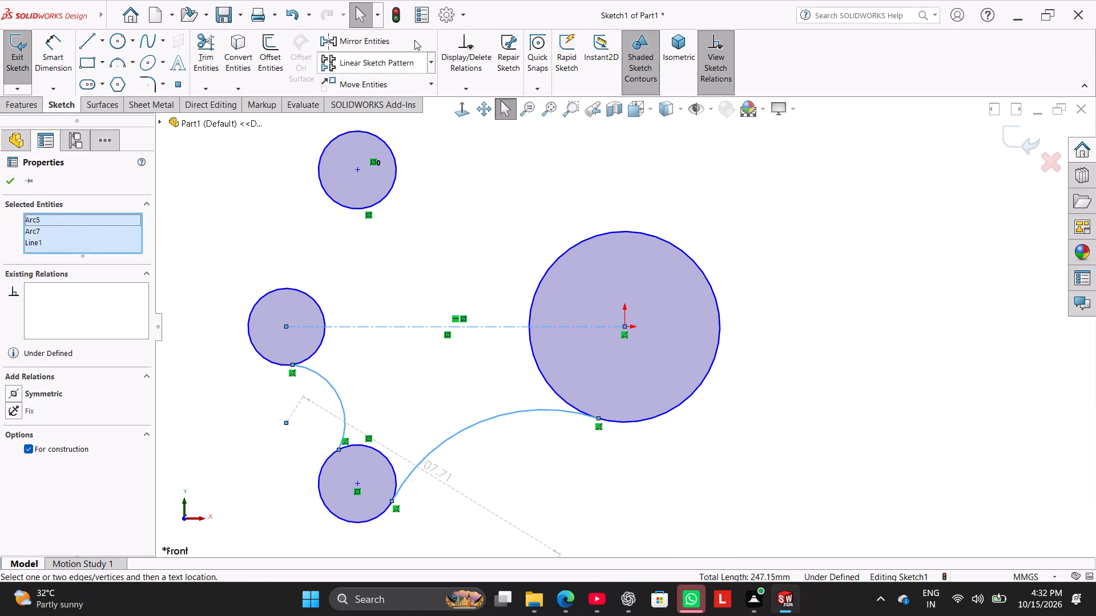
click(414, 40)
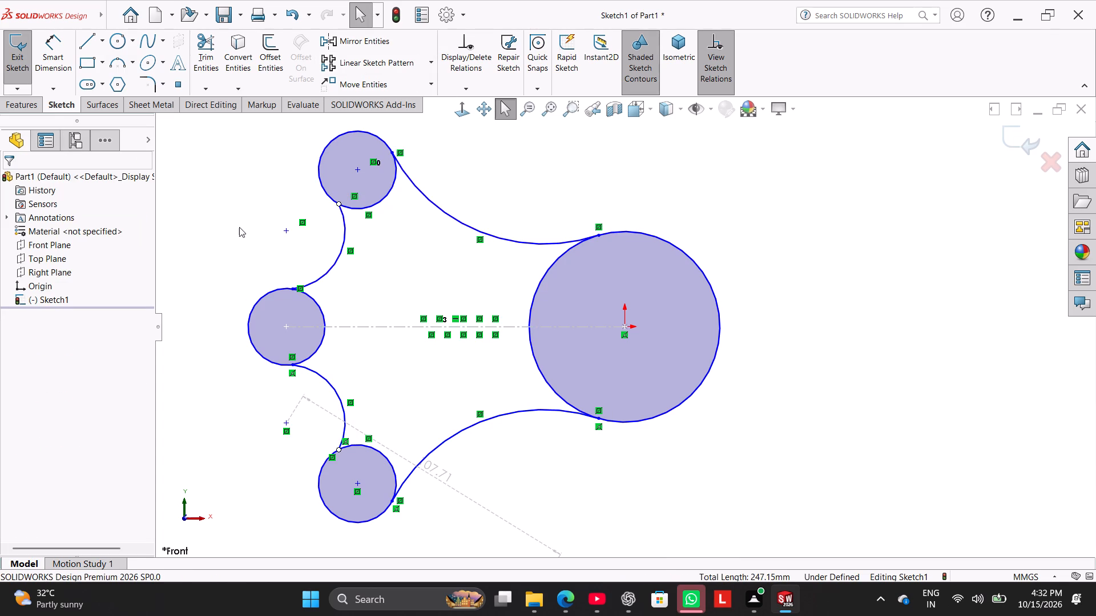
Sketch concentric circles inside the upper, leftmost and lower small circles, with radii of about 7.1, 8.4 and 5.5 mm.
click(116, 38)
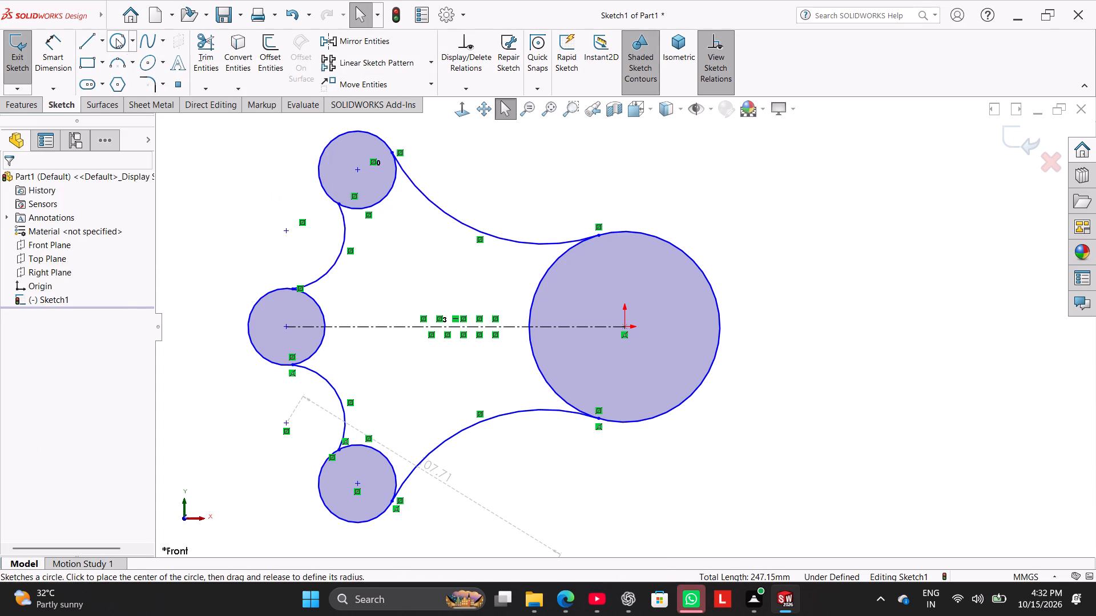
click(359, 169)
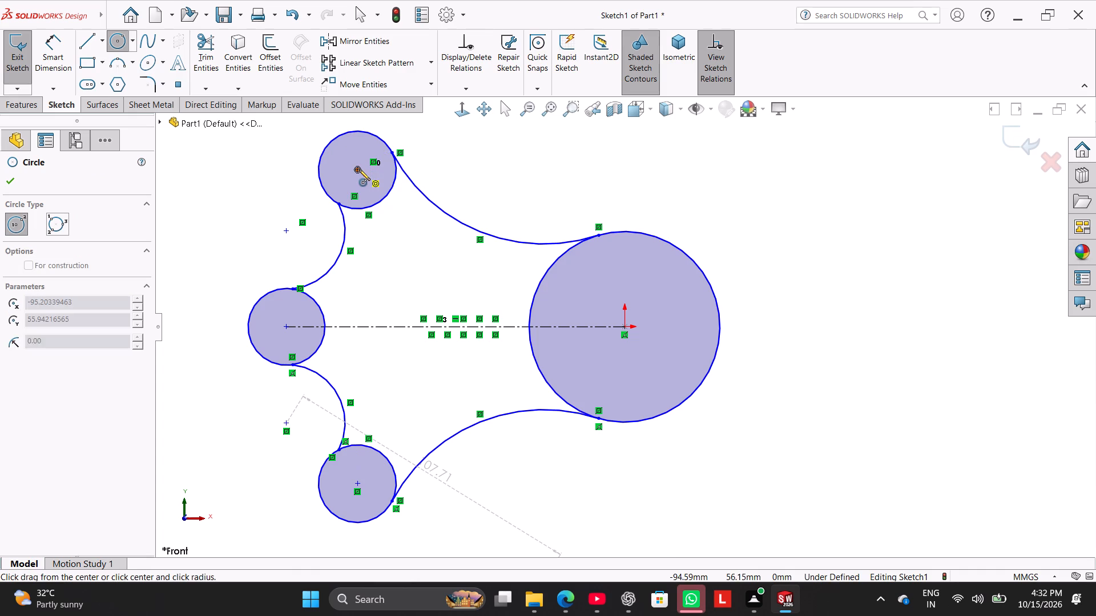
click(369, 186)
click(285, 324)
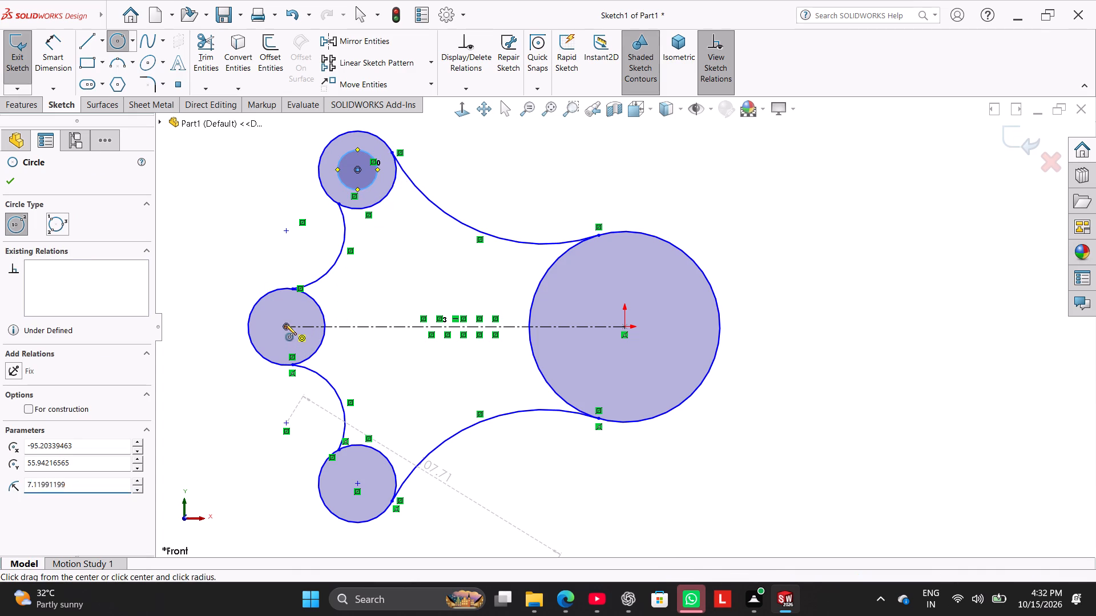
click(303, 344)
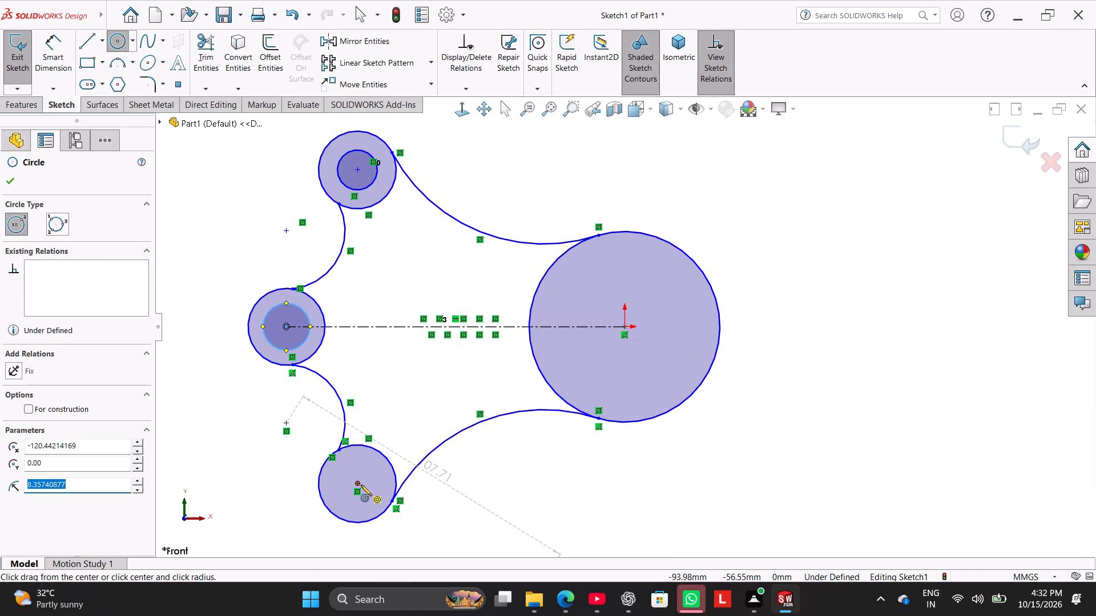
click(361, 485)
click(369, 493)
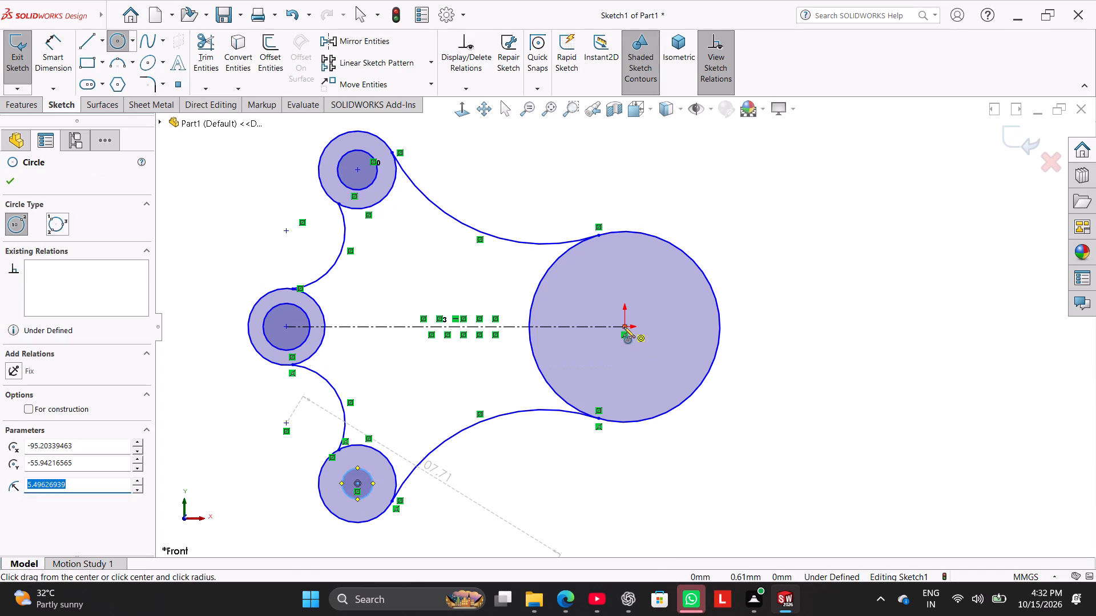
Sketch a circle of about 22 mm radius centred on the origin inside the large circle.
click(624, 327)
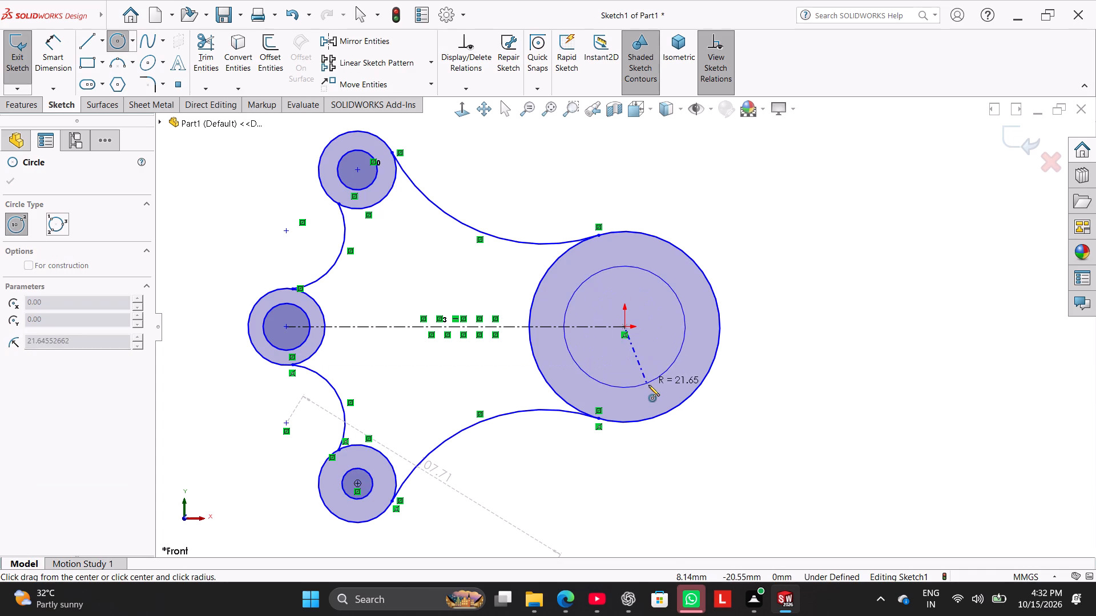
click(648, 384)
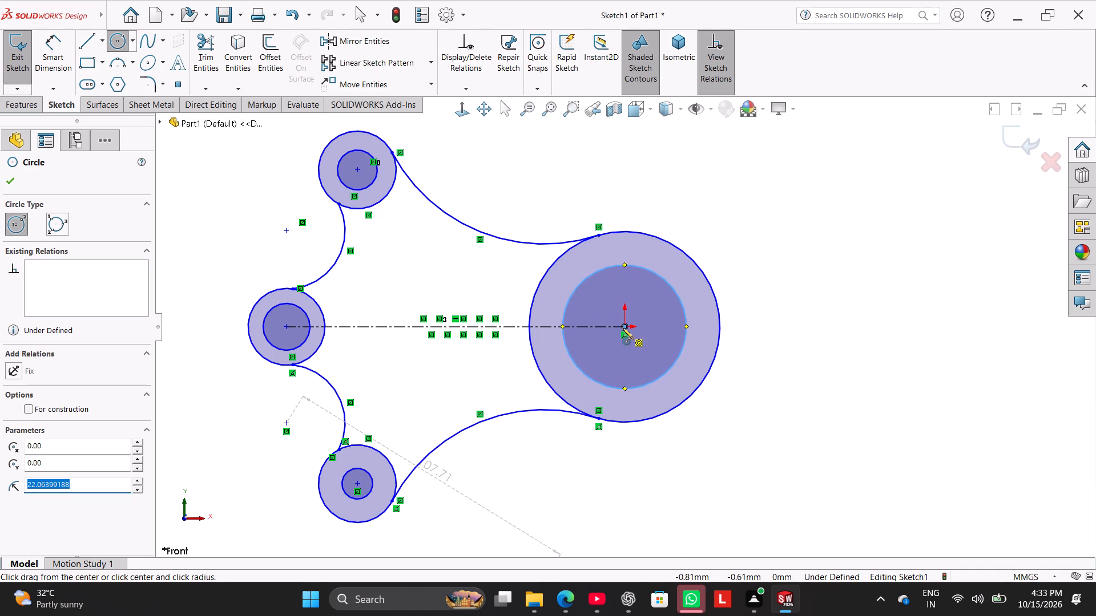
Sketch a construction circle of about 27.9 mm radius on the origin, between the large circle and its inner circle.
click(625, 325)
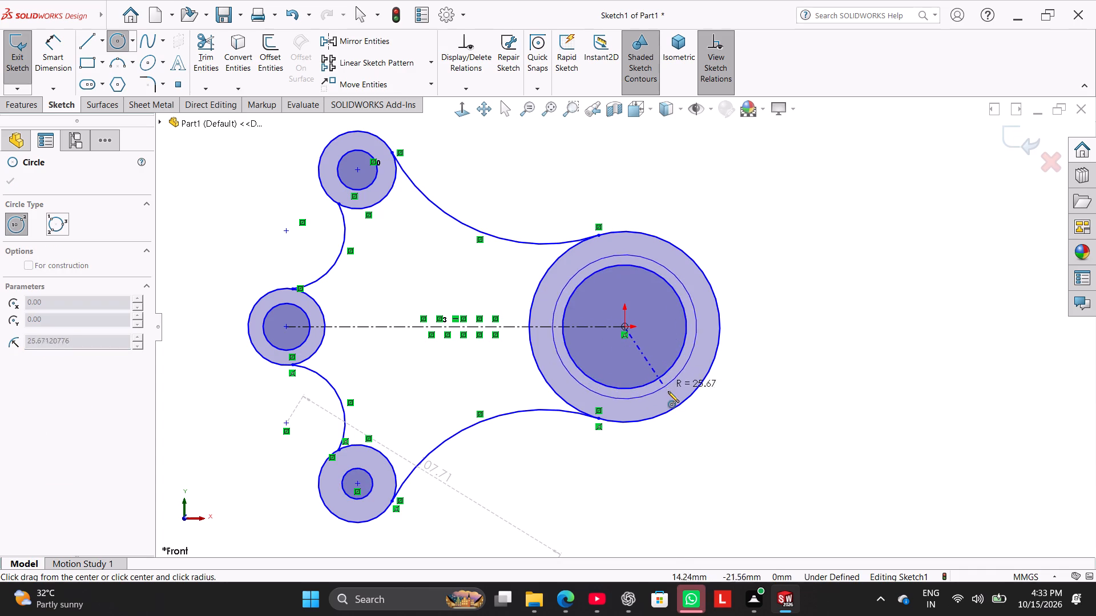
click(669, 391)
right_click(773, 254)
click(787, 258)
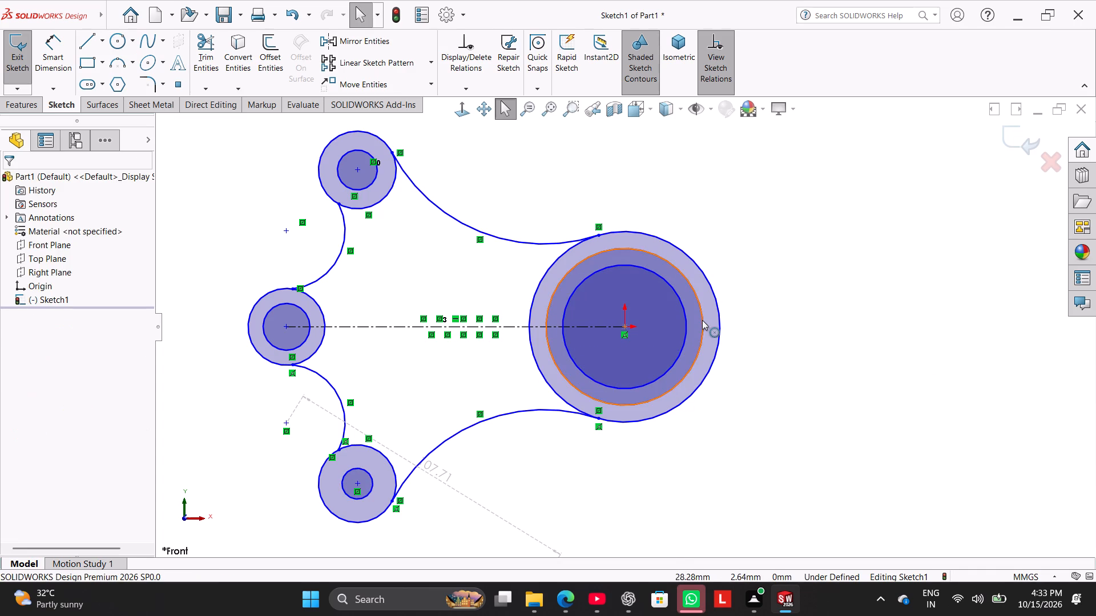
right_click(702, 320)
click(728, 308)
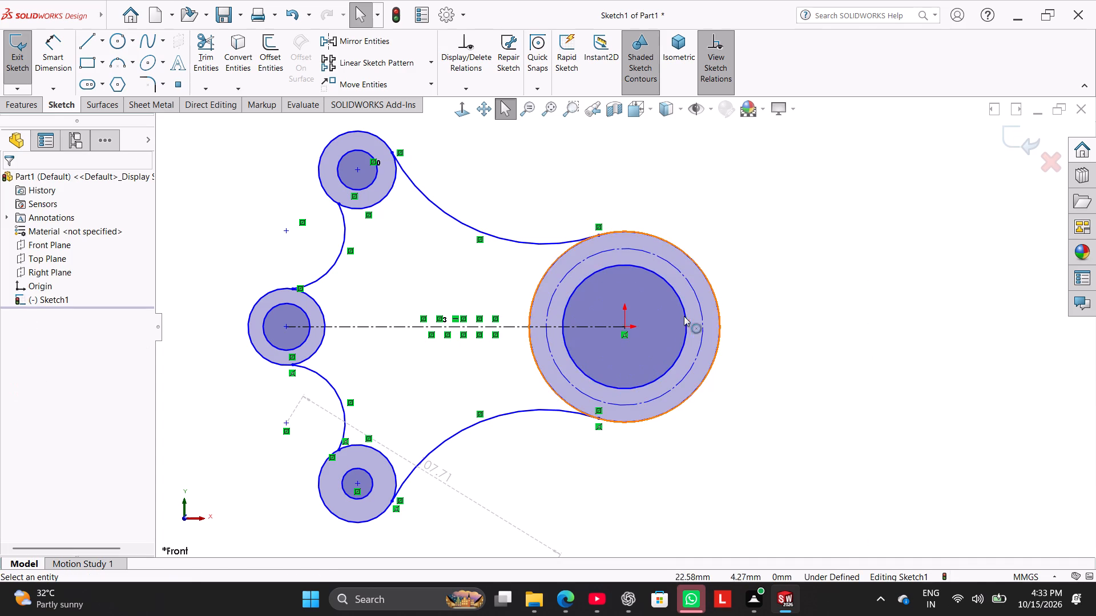
Sketch a hole circle of about 4.9 mm radius centred on the construction circle's right quadrant point.
click(122, 41)
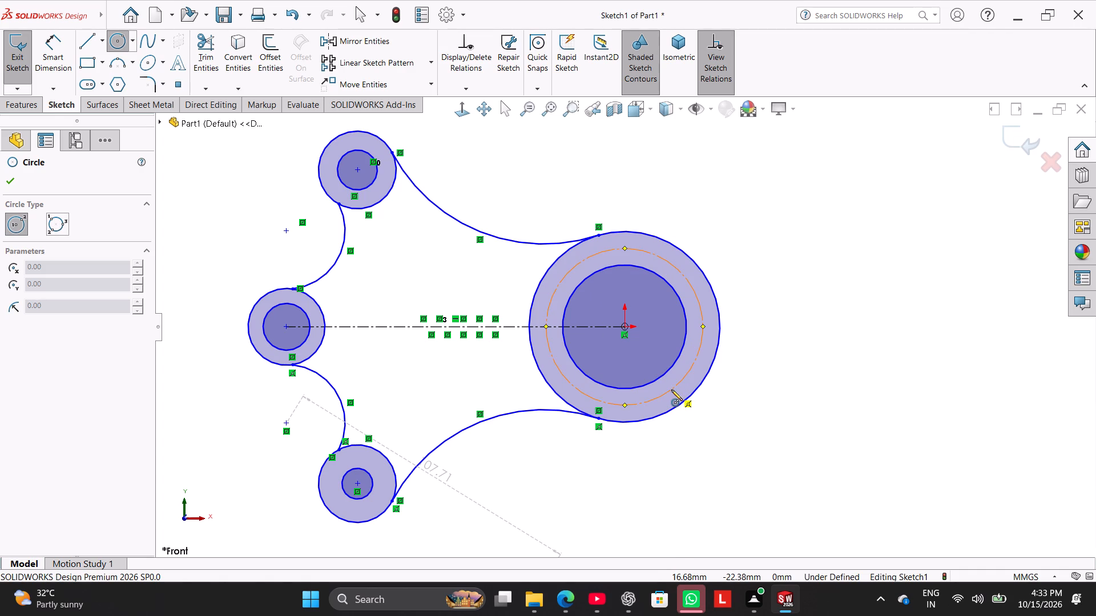
click(702, 325)
click(701, 341)
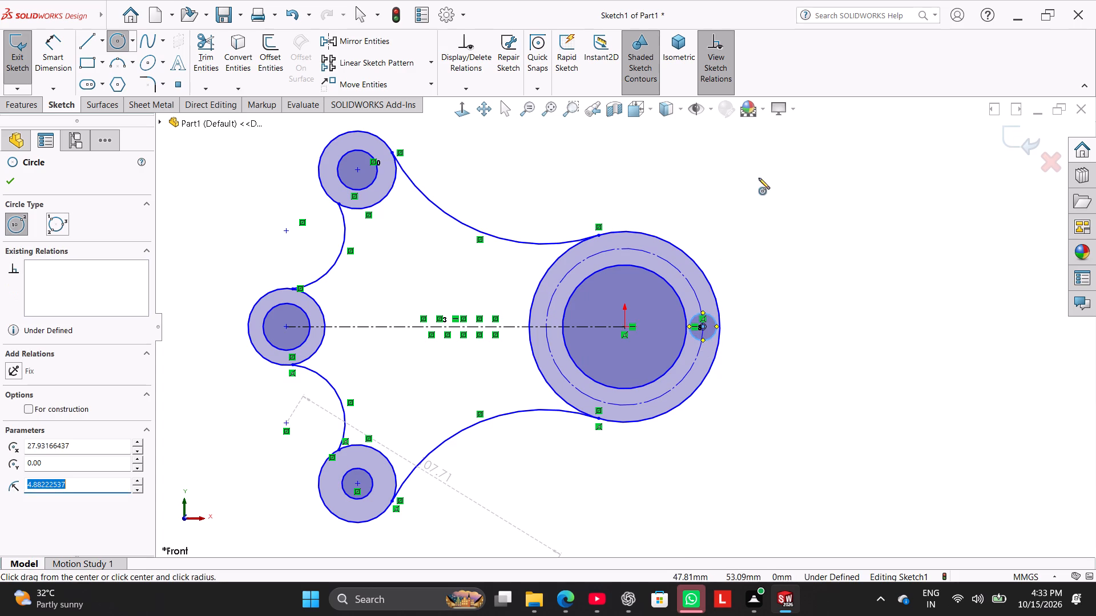
right_click(759, 177)
click(775, 182)
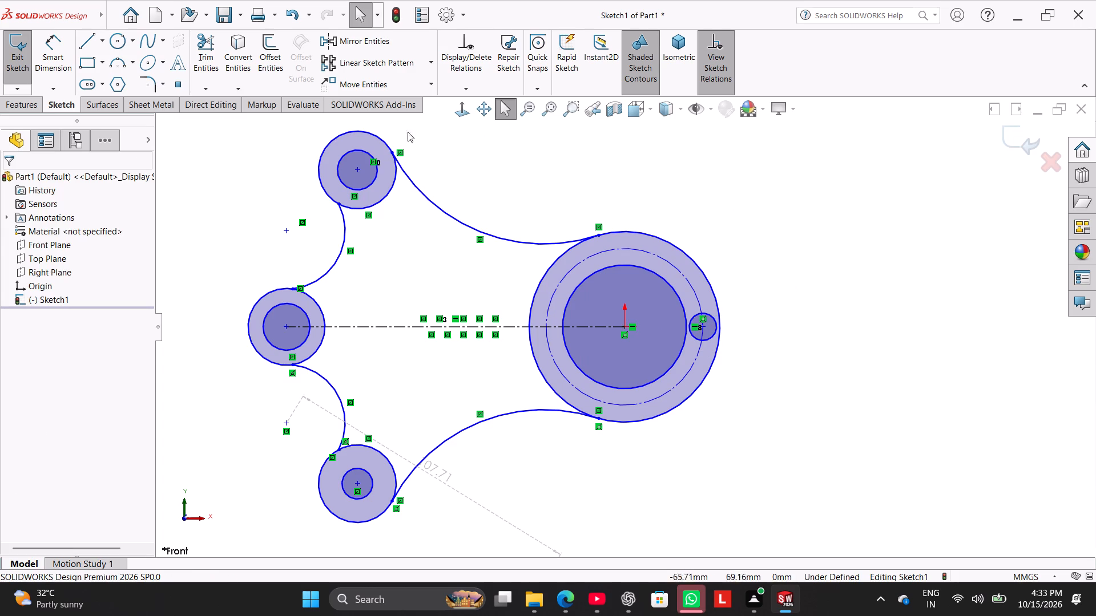
Circular-pattern the small hole circle about the origin with 6 equally spaced instances over 360 degrees.
click(432, 71)
click(431, 92)
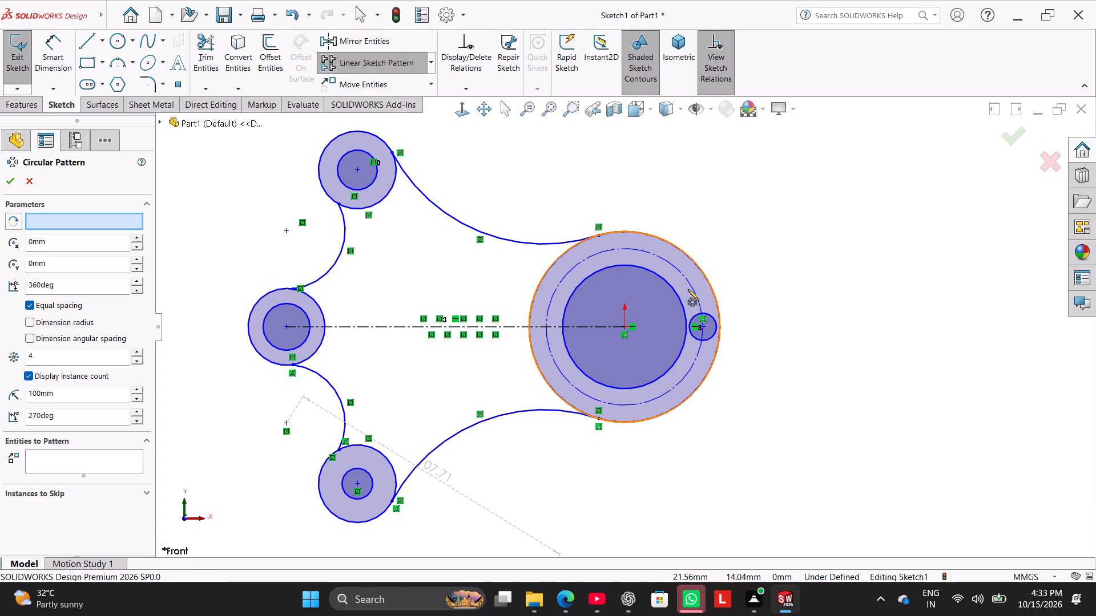
click(708, 315)
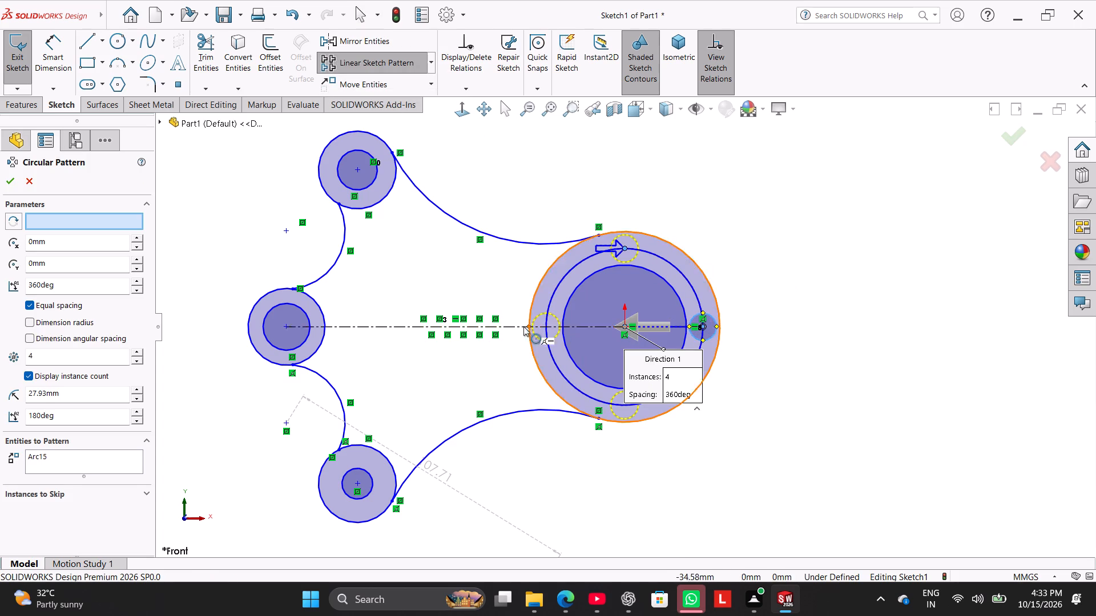
click(118, 222)
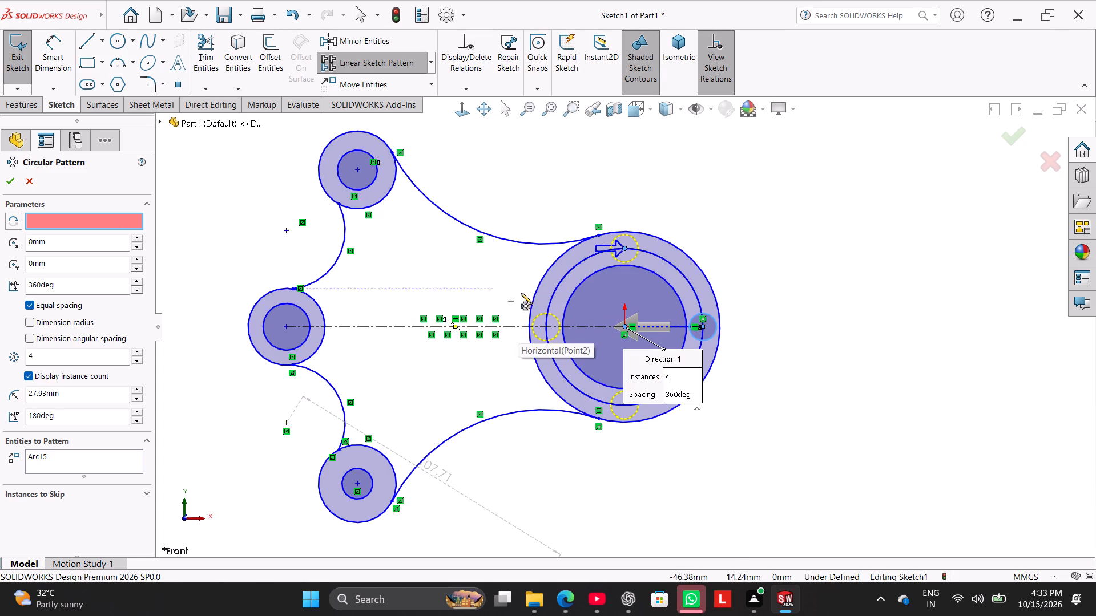
click(625, 327)
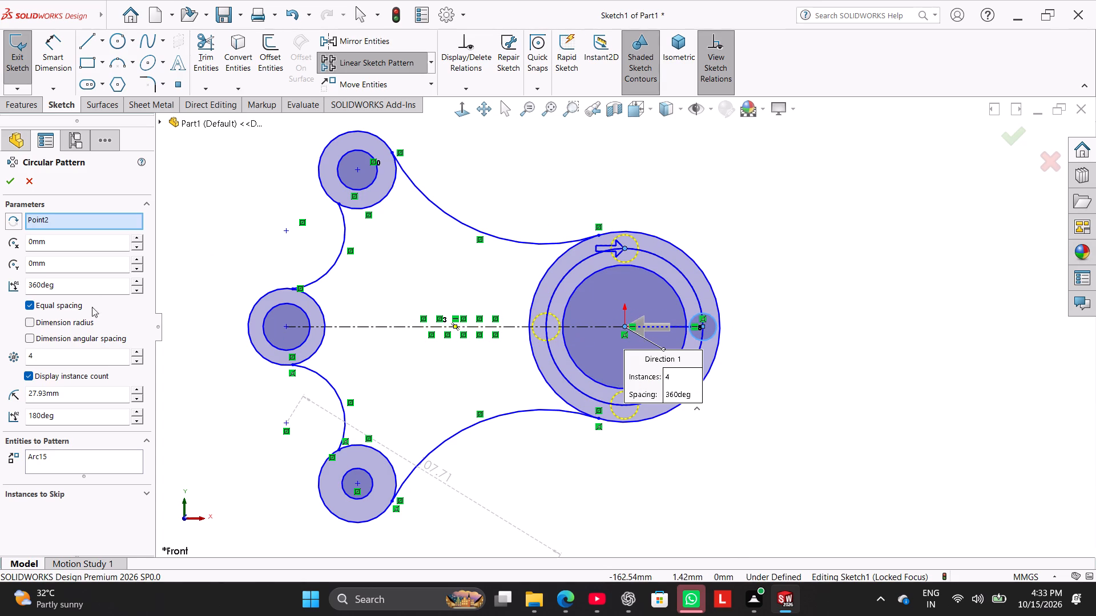
double_click(94, 351)
key(6)
key(Return)
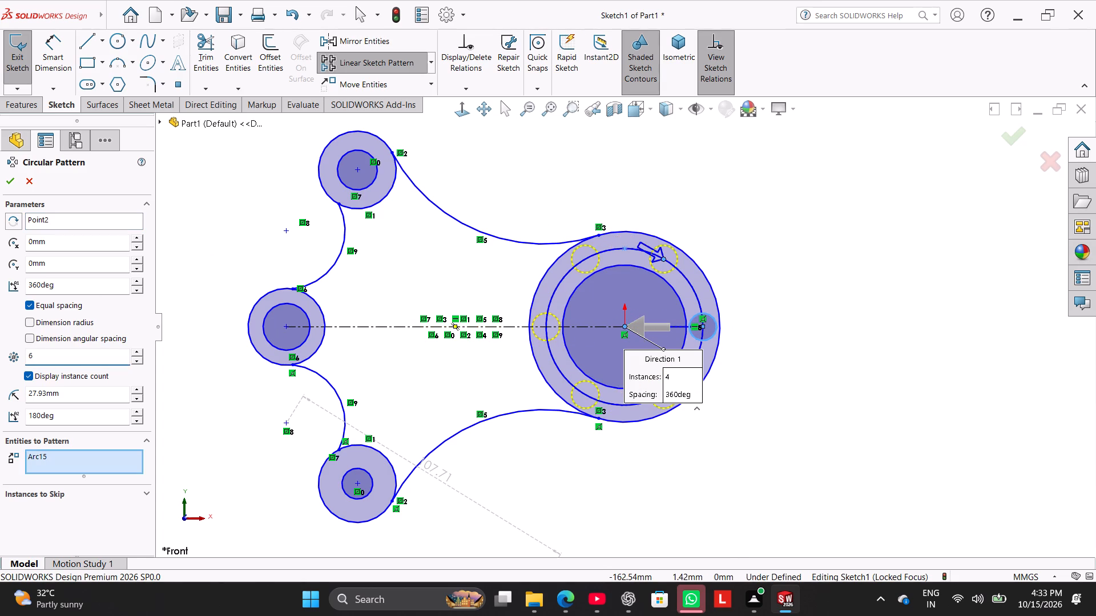
click(4, 188)
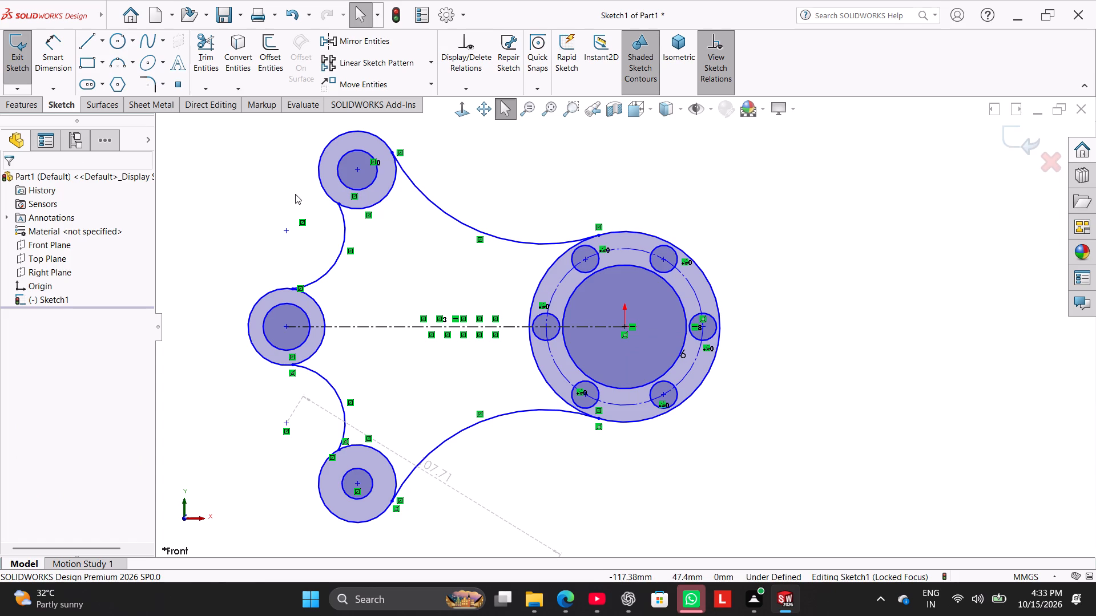
Dimension the large outer circle's diameter as 60 mm.
click(54, 44)
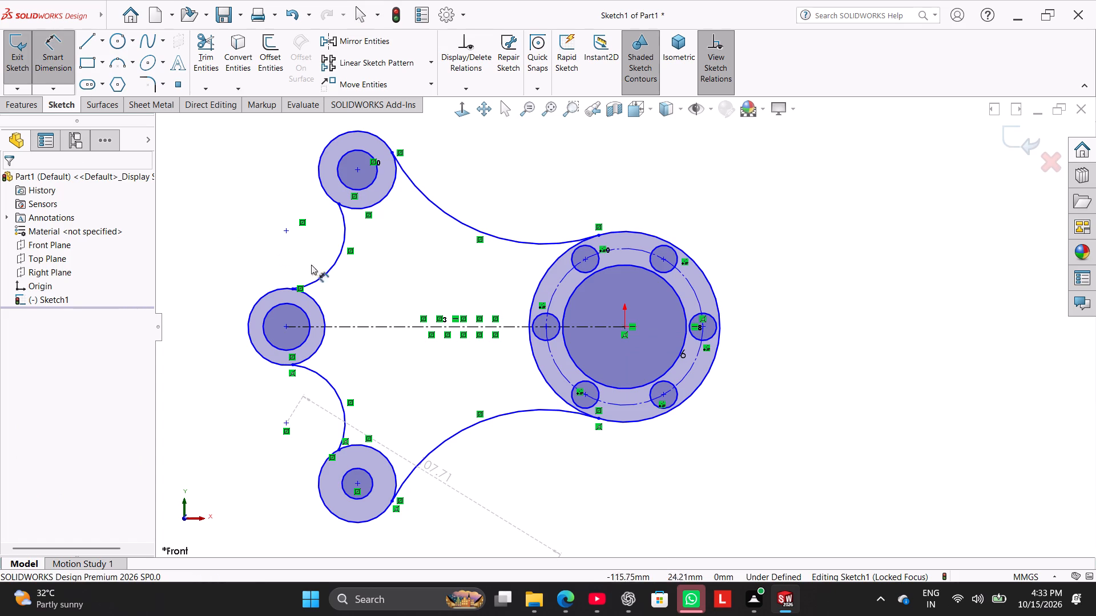
click(688, 253)
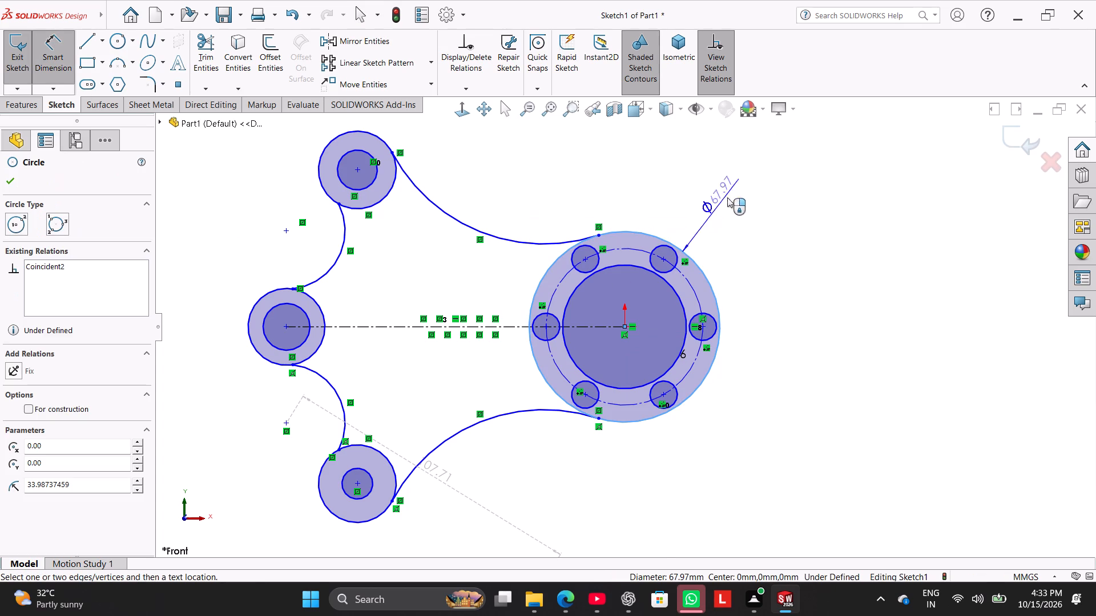
click(753, 187)
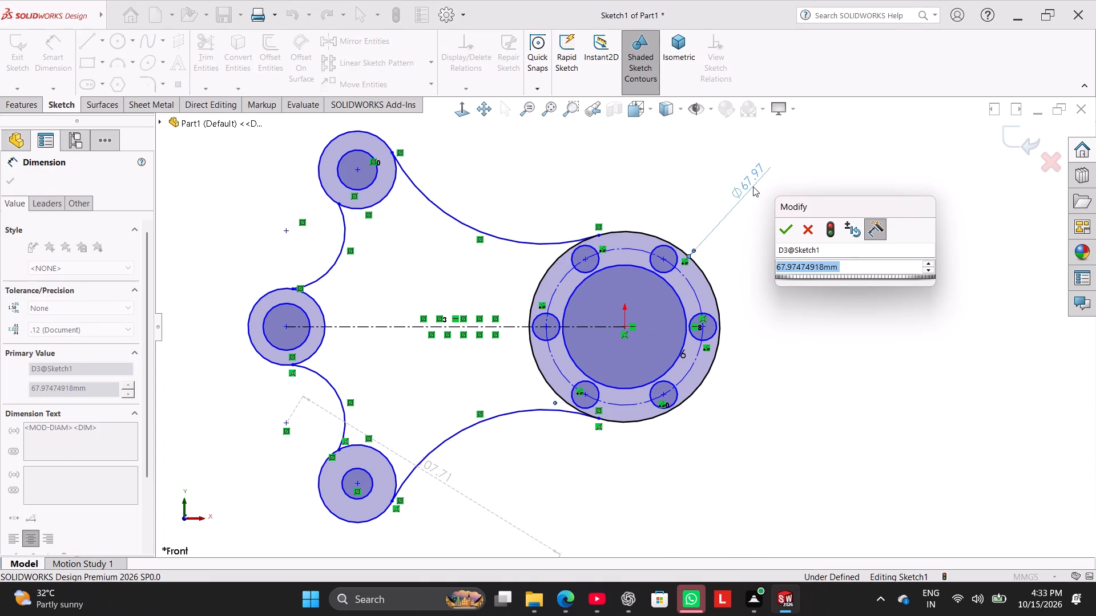
key(6)
key(0)
key(Return)
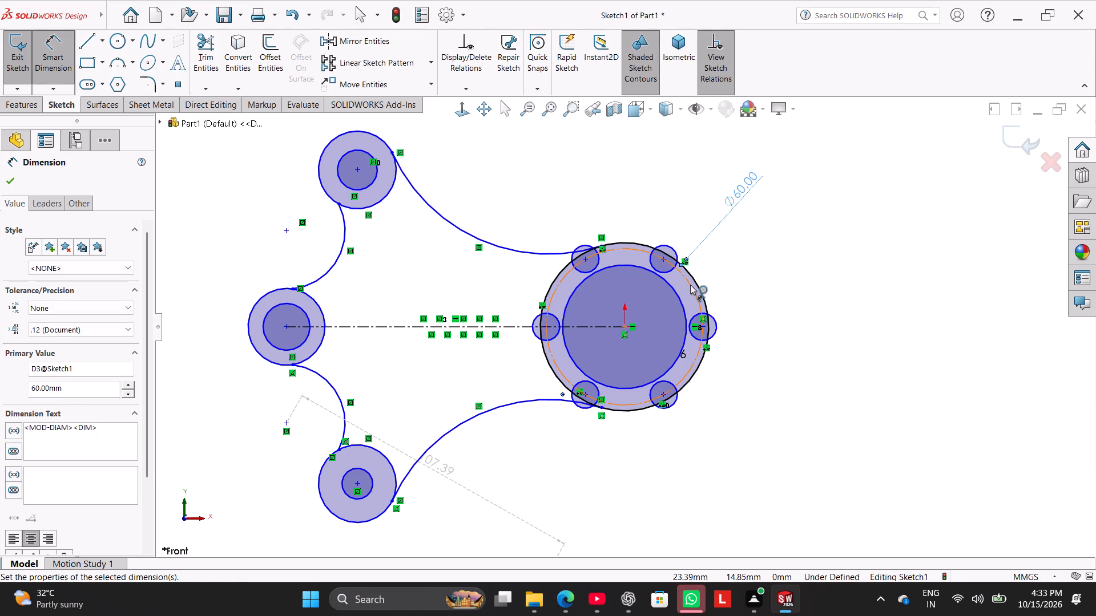
Dimension the diameter of the hub's construction circle through the six holes as 47 mm.
click(691, 285)
click(762, 233)
text(47)
key(Return)
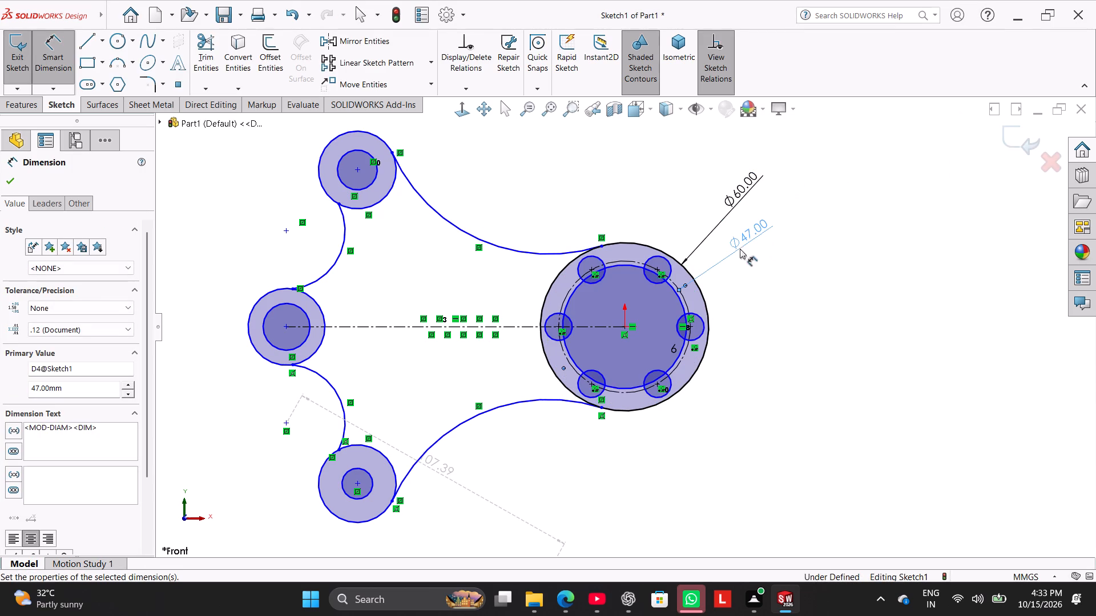
Dimension the diameter of the hub's large inner circle as 34 mm.
click(677, 359)
click(714, 417)
text(34)
key(Return)
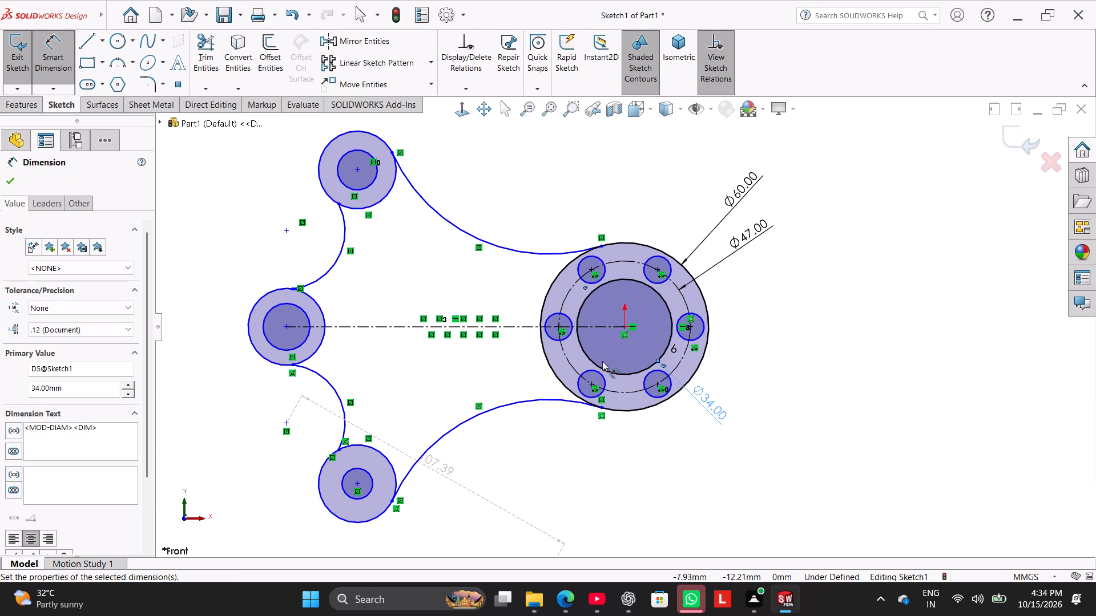
Dimension the diameter of the patterned hole nearest the bosses as 6 mm.
click(550, 337)
click(490, 371)
key(6)
key(Return)
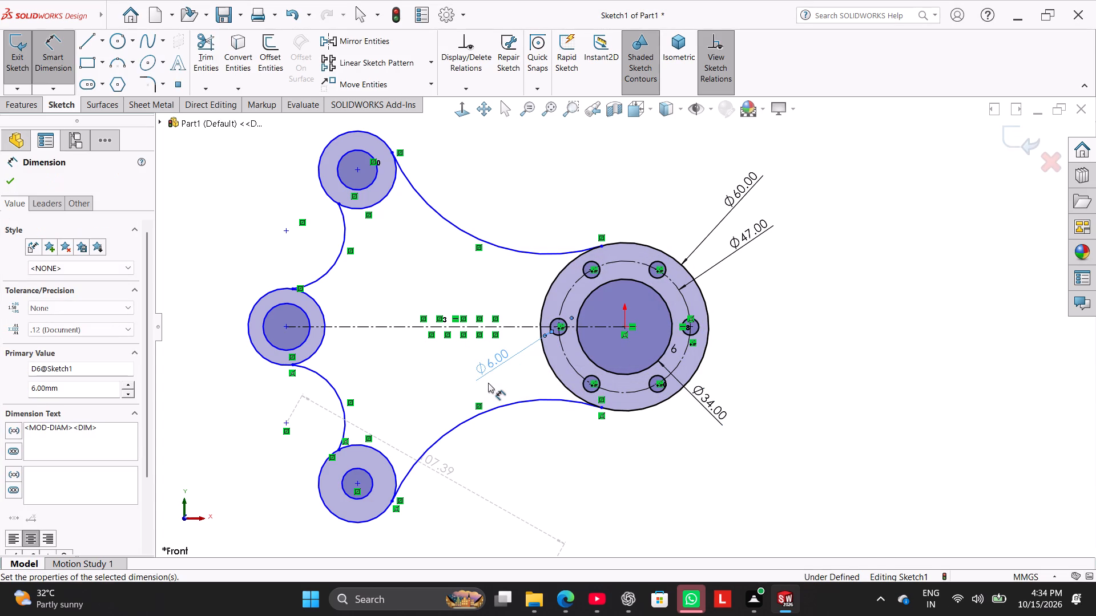
Set the patterned hole's diameter dimension to 8 mm.
double_click(498, 362)
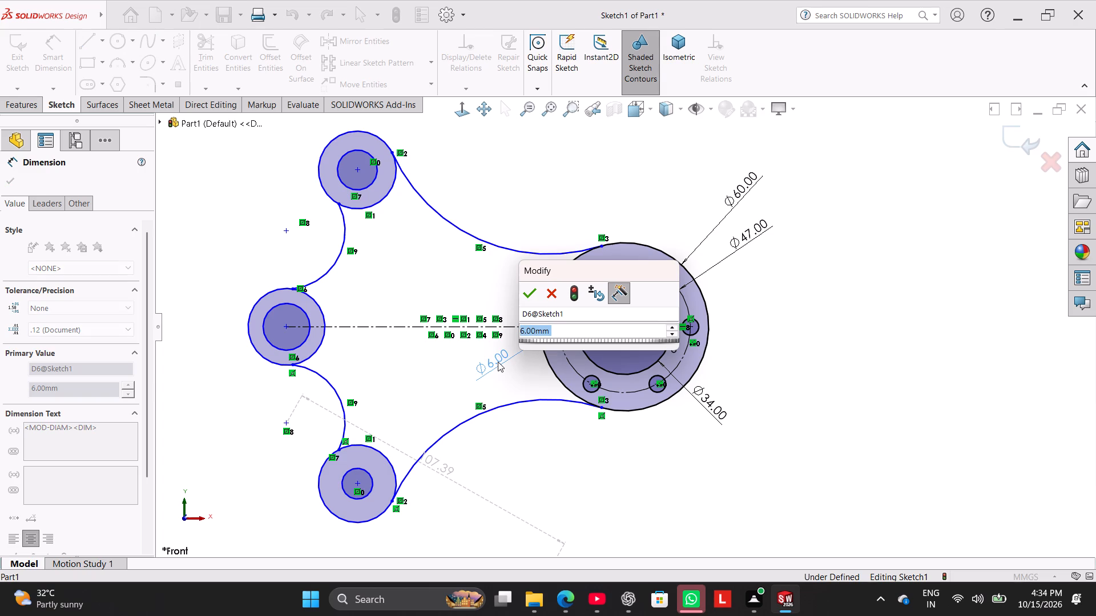
key(8)
key(Return)
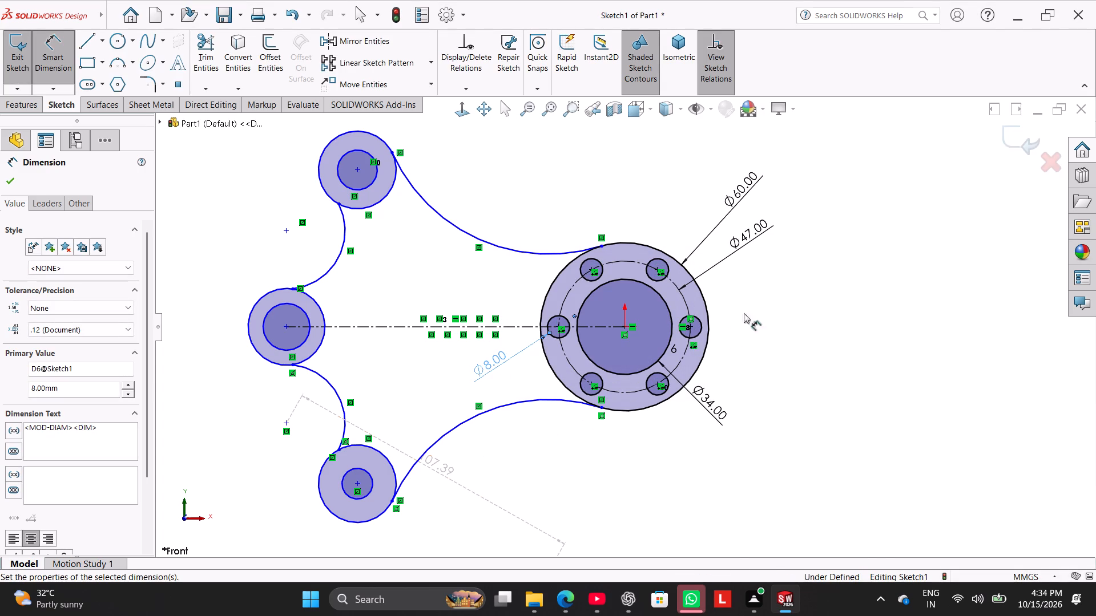
Dimension the diameter of the lower boss's outer circle as 18 mm.
click(321, 500)
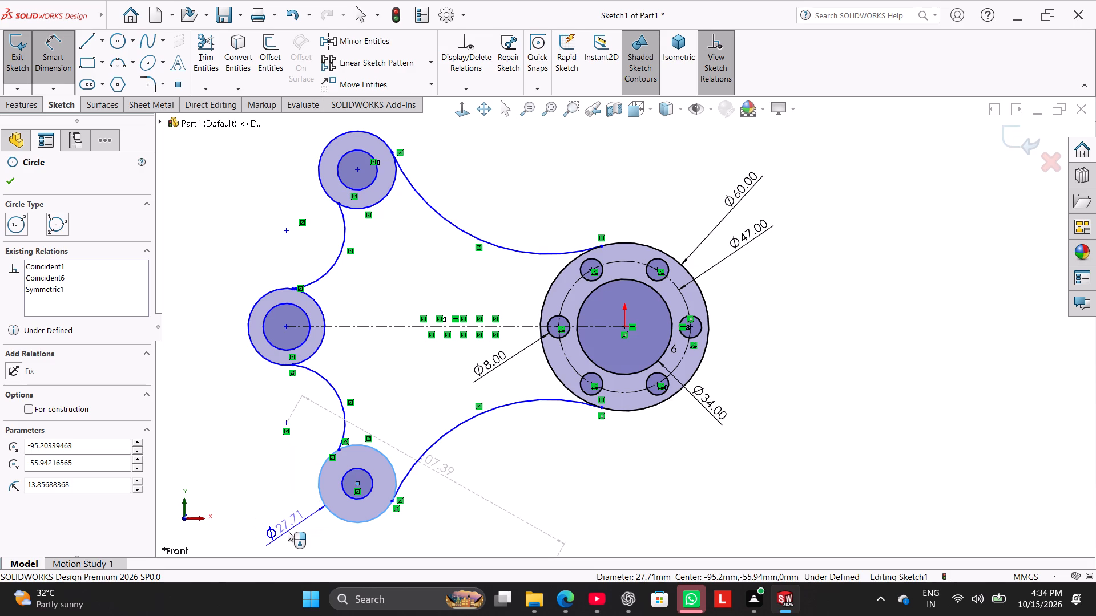
click(292, 528)
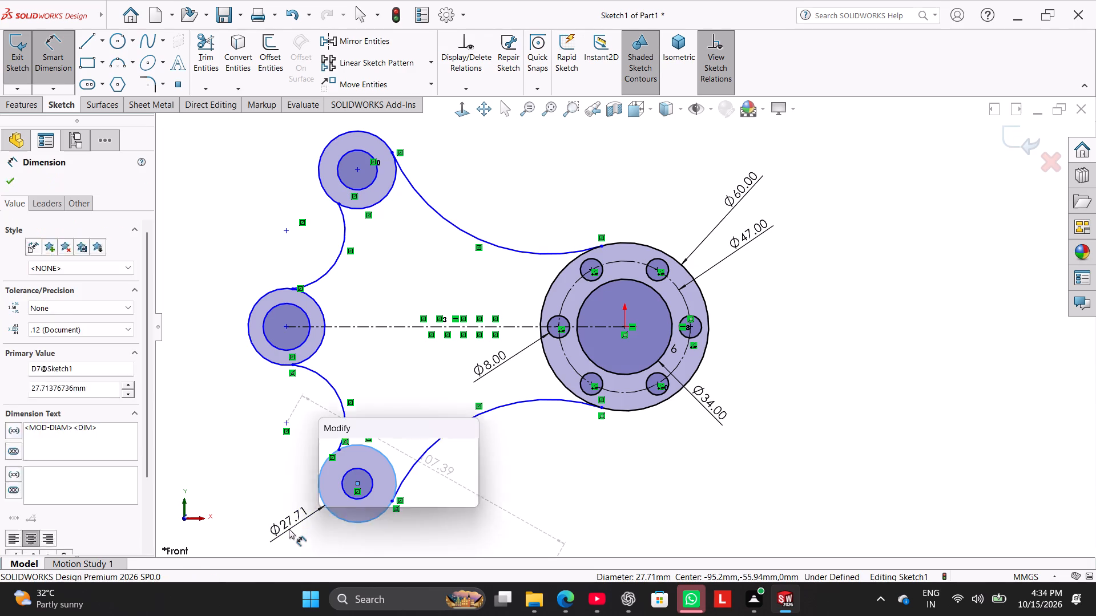
text(18)
key(Return)
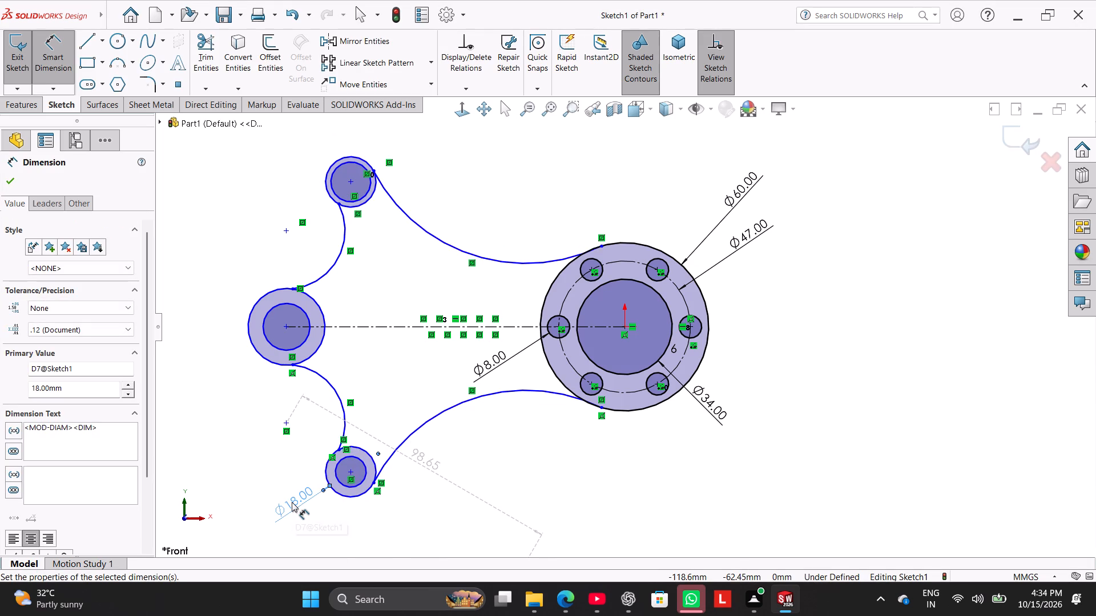
Set the diameter of the lower boss's outer circle to 40 mm.
right_click(292, 502)
click(312, 486)
double_click(297, 496)
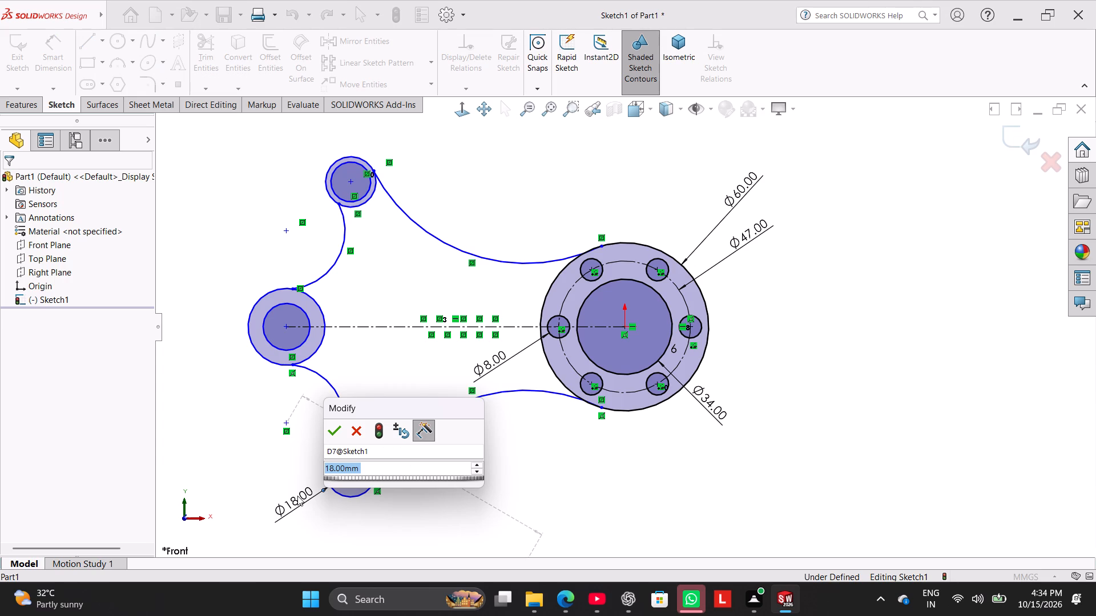
text(40)
key(Return)
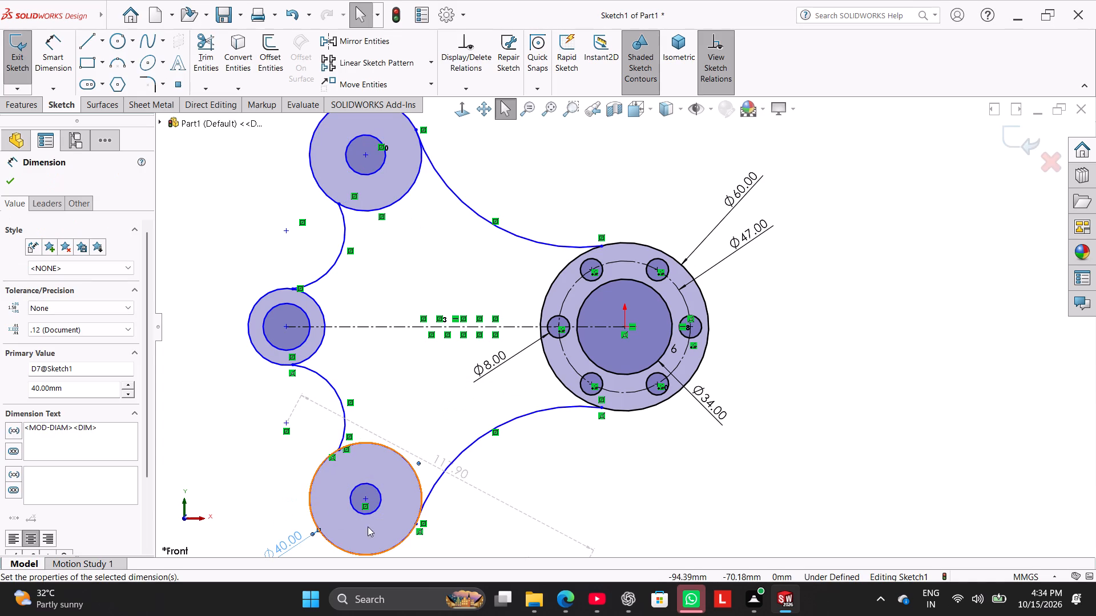
Dimension the diameter of the middle boss's inner circle on the centerline as 18 mm.
click(65, 46)
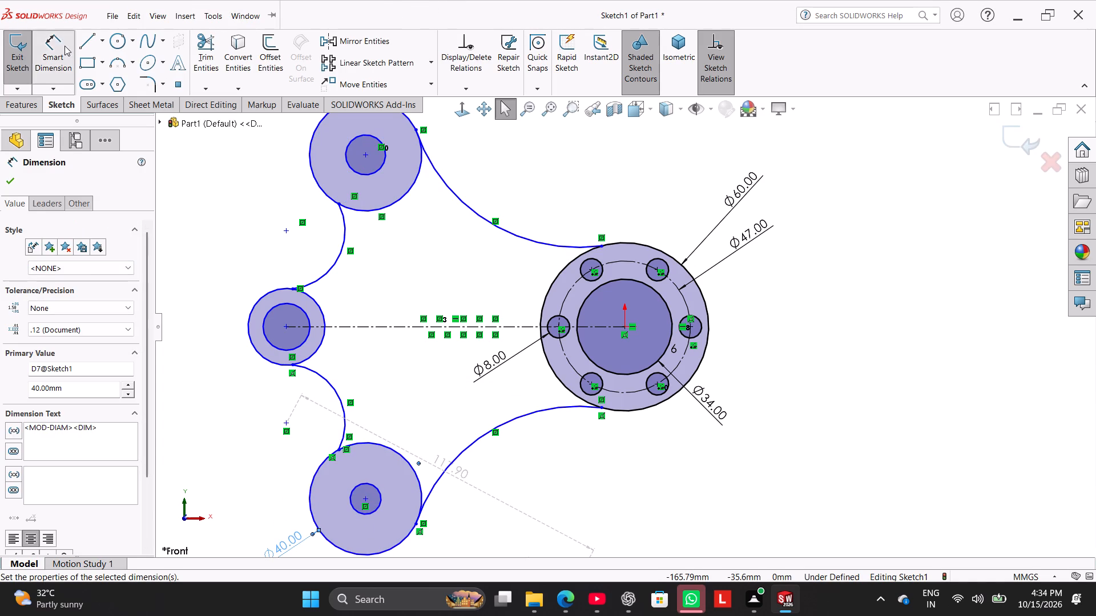
click(306, 333)
click(355, 293)
text(18)
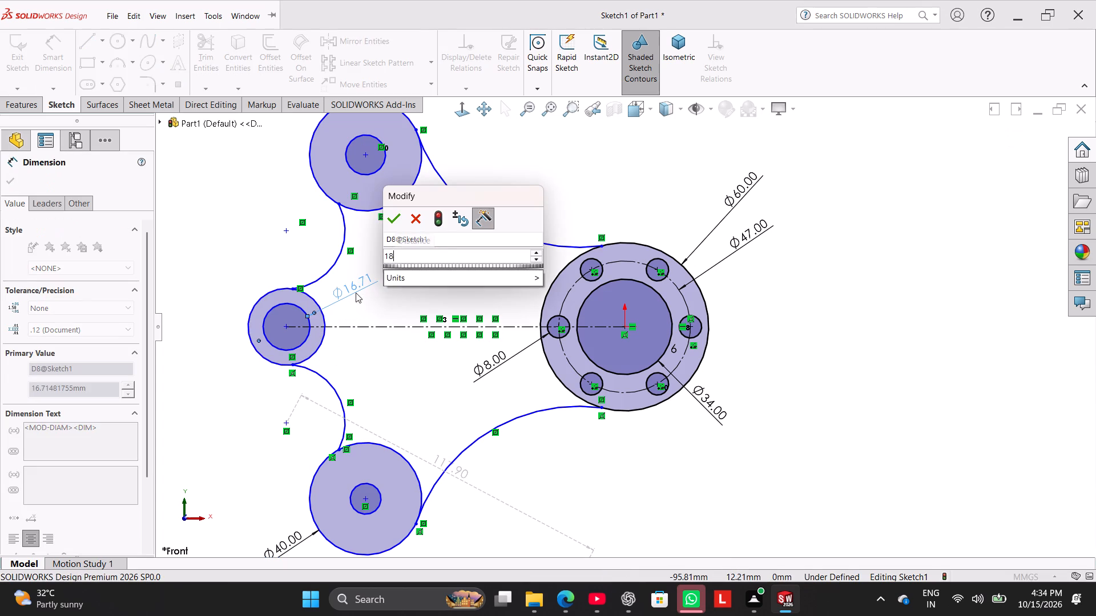
key(Return)
right_click(445, 285)
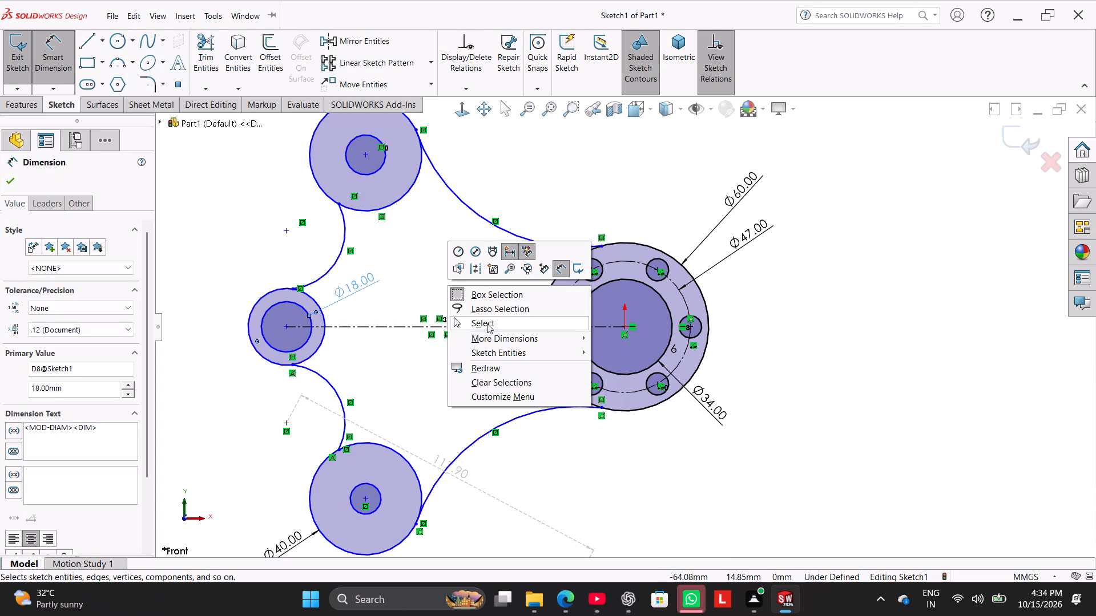
click(490, 323)
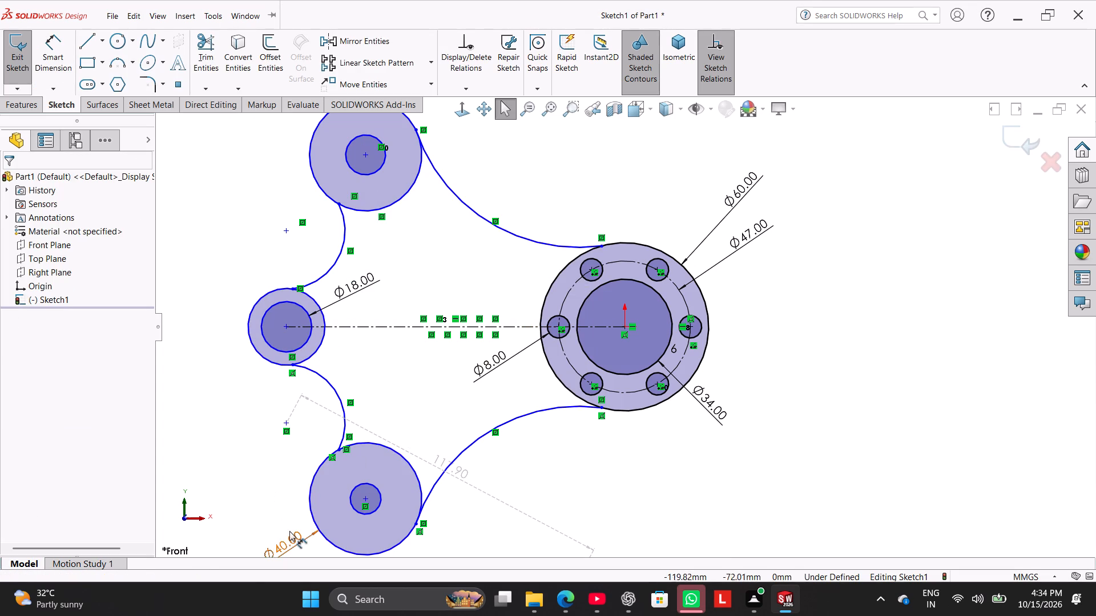
Change the lower boss's 40 mm diameter dimension to display as a radius.
double_click(292, 535)
click(324, 473)
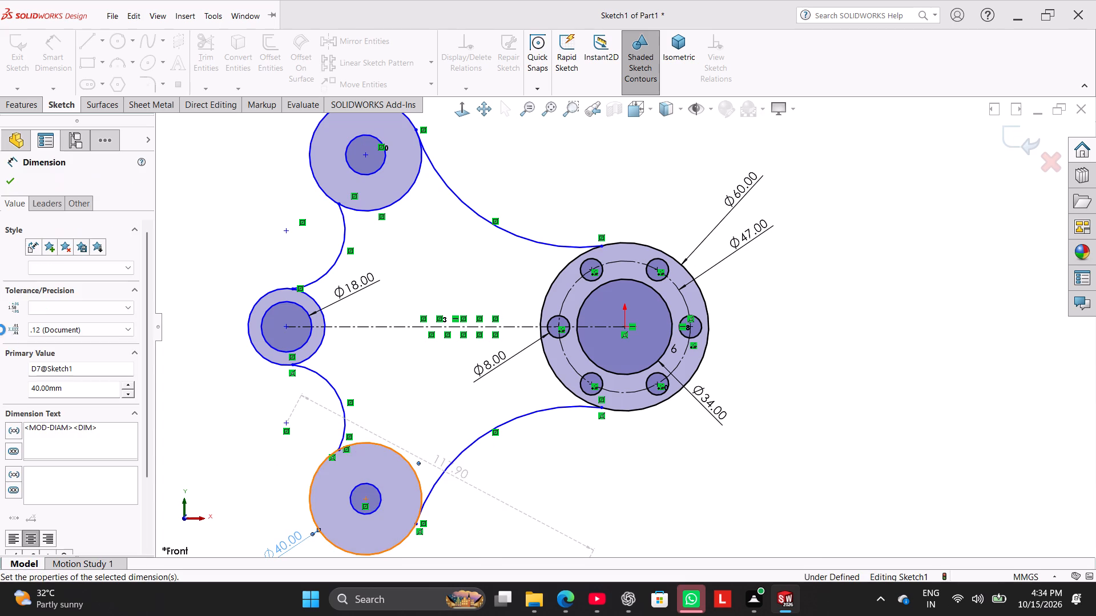
click(48, 205)
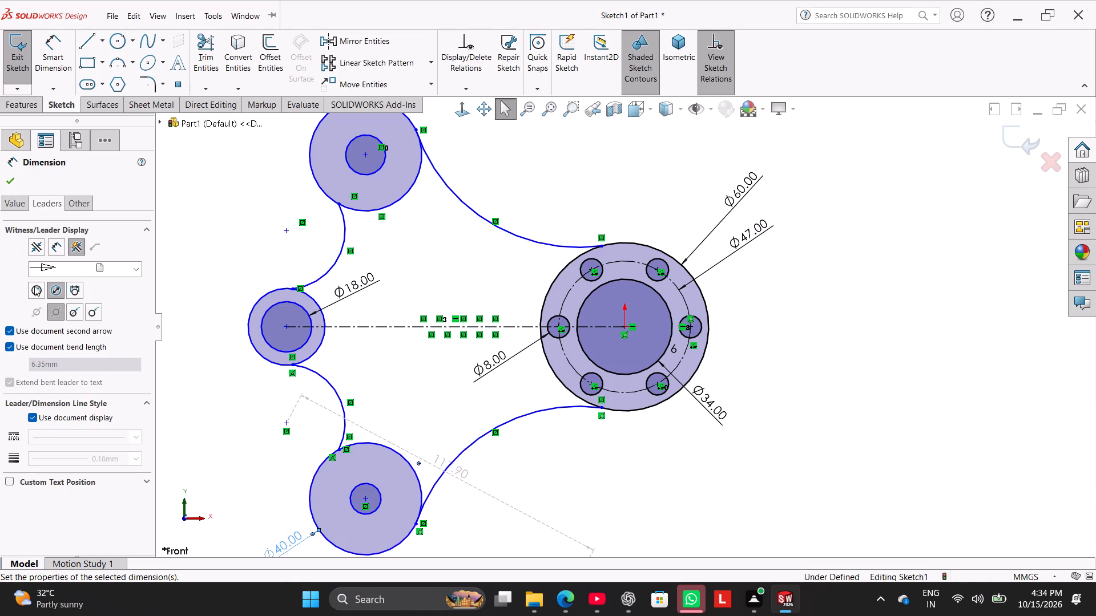
click(34, 294)
click(5, 184)
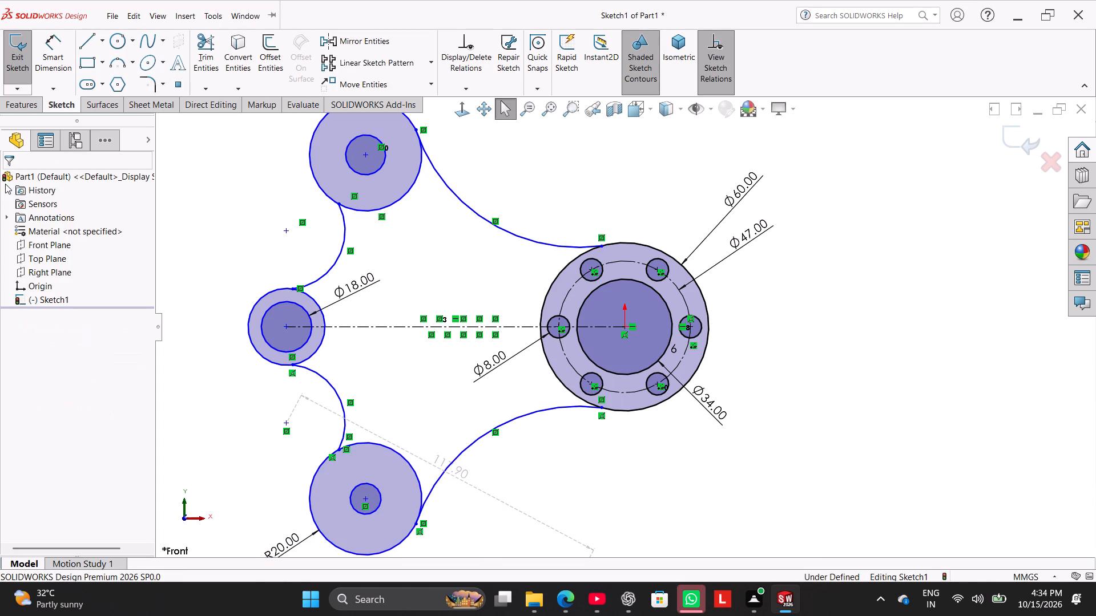
Trim the inward-facing portions of the three bosses' outer circles between the connecting arcs, leaving one open outline around them.
click(202, 56)
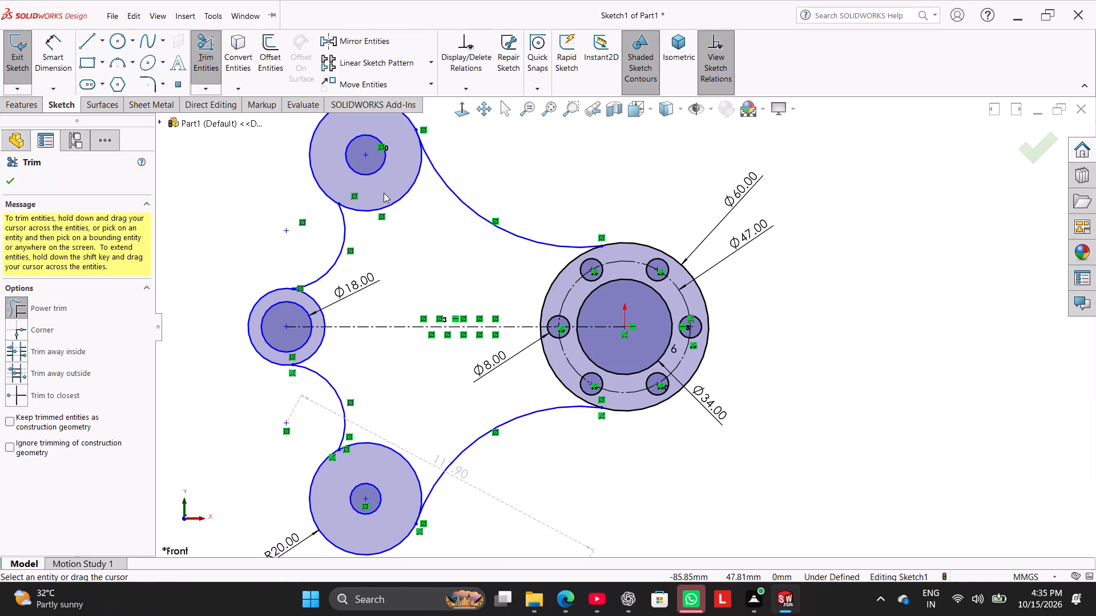
drag(384, 193, 428, 213)
drag(390, 462, 402, 443)
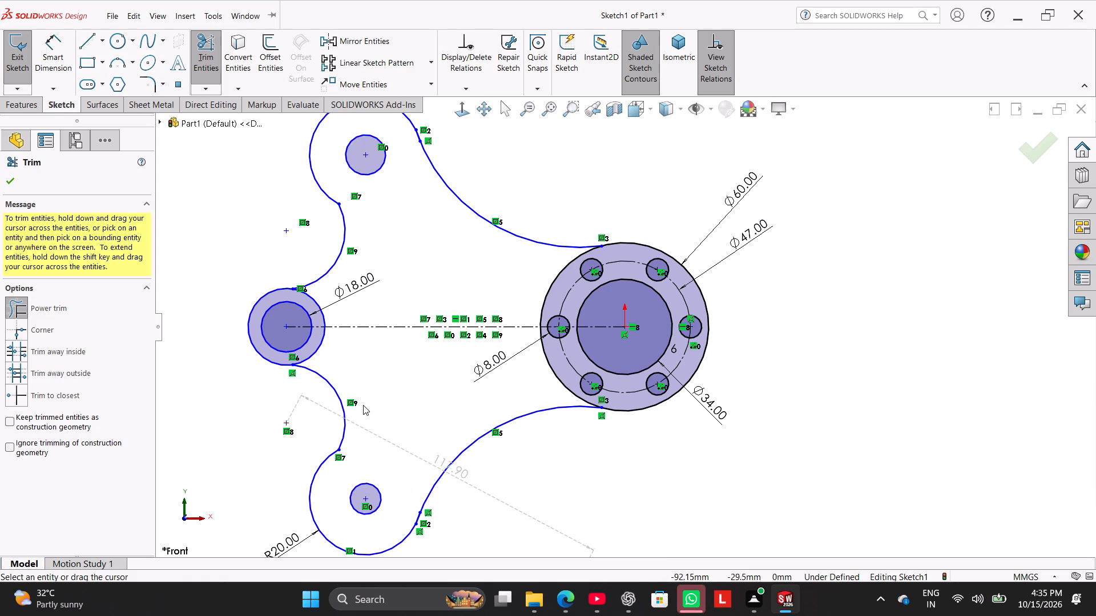
drag(308, 350, 333, 355)
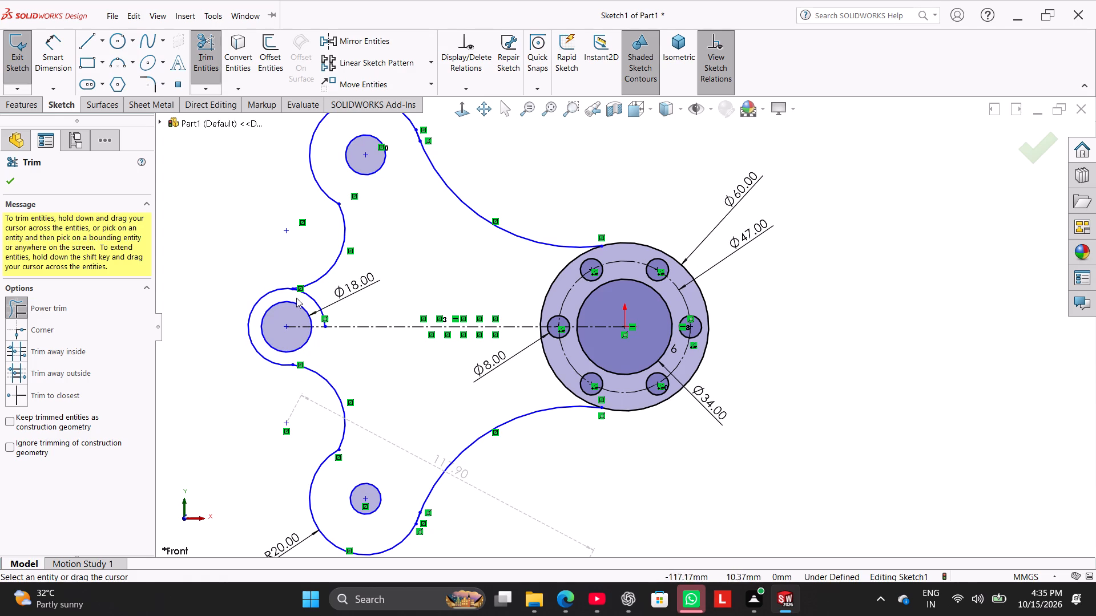
drag(313, 295, 331, 293)
drag(304, 300, 319, 293)
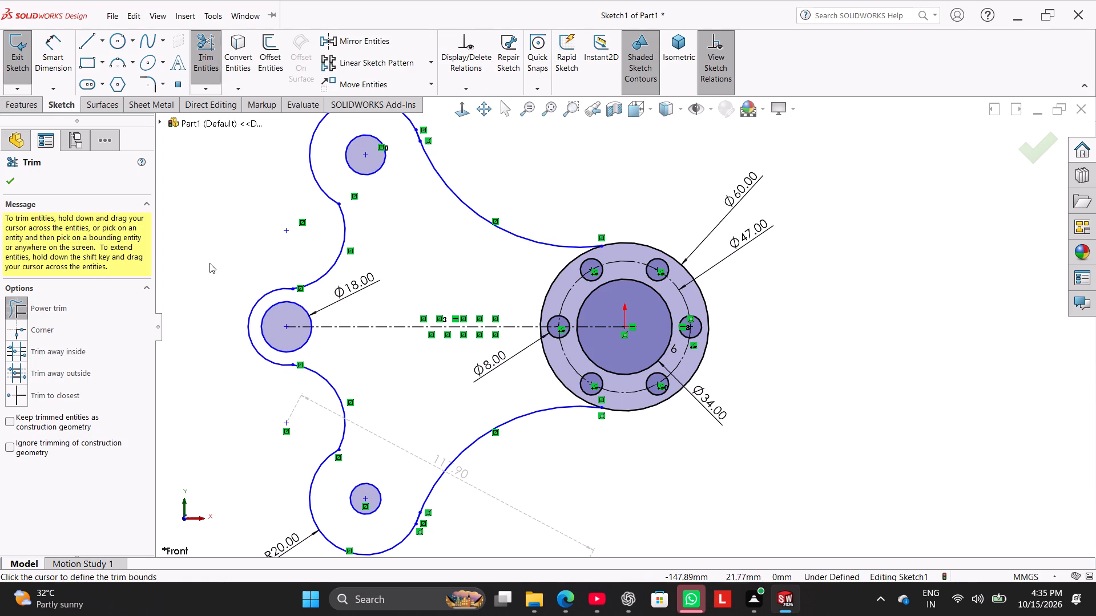
right_click(209, 249)
click(244, 281)
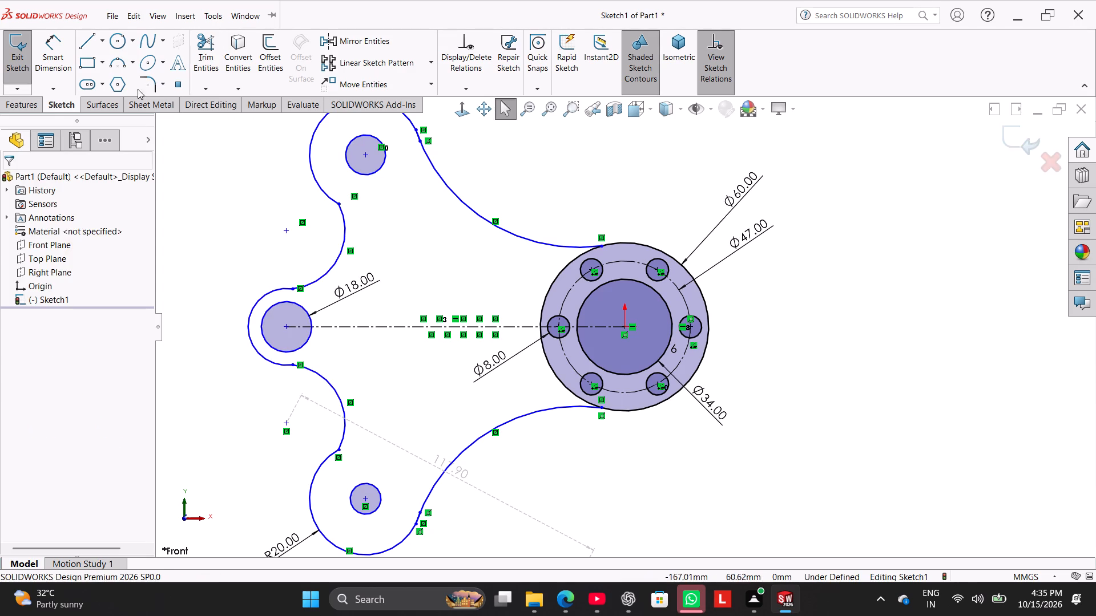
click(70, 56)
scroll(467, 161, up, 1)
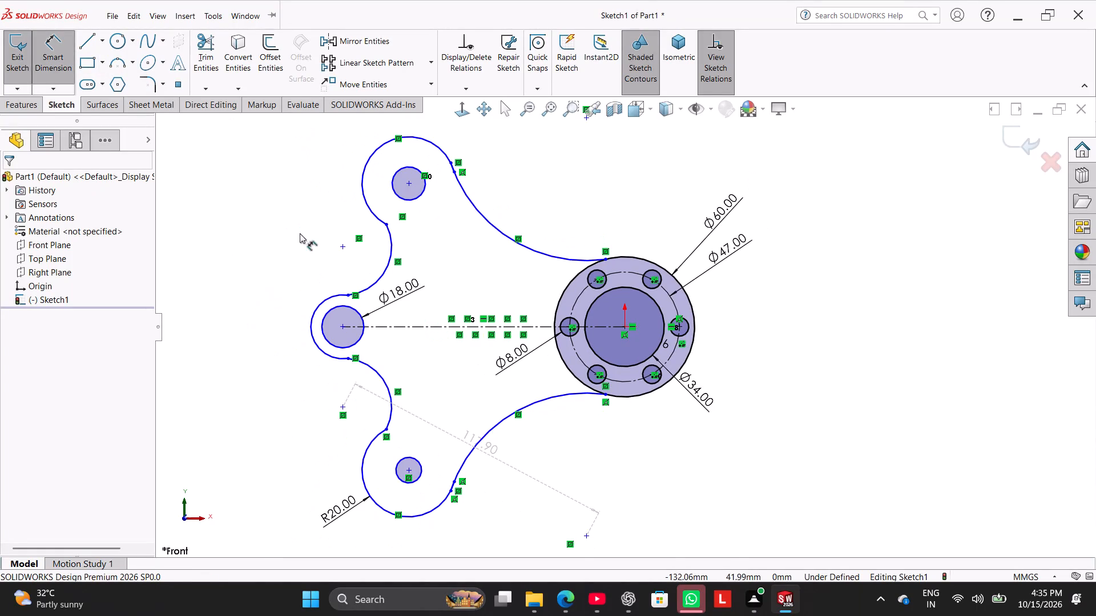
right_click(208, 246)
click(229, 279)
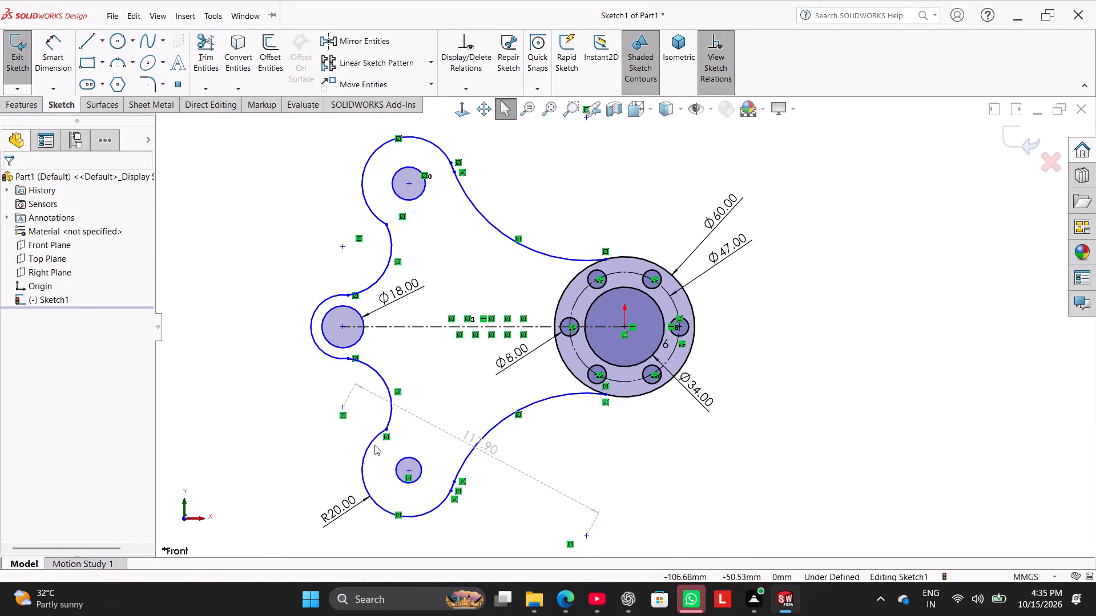
Make the outer arcs of the lower, middle and upper bosses equal.
ctrl+click(369, 445)
ctrl+click(332, 356)
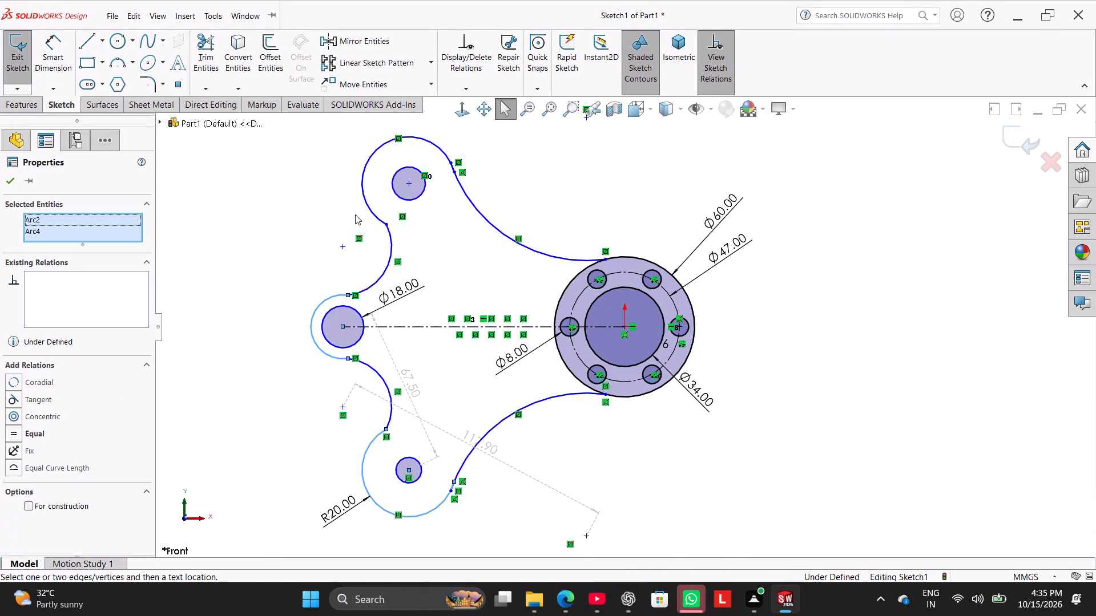
ctrl+click(368, 198)
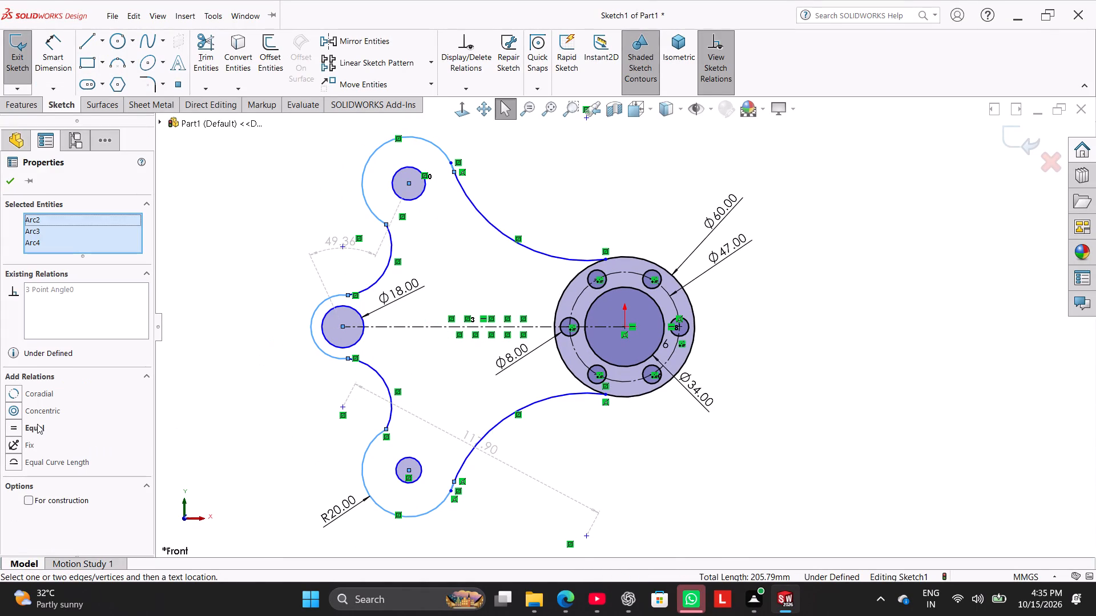
click(37, 424)
click(224, 384)
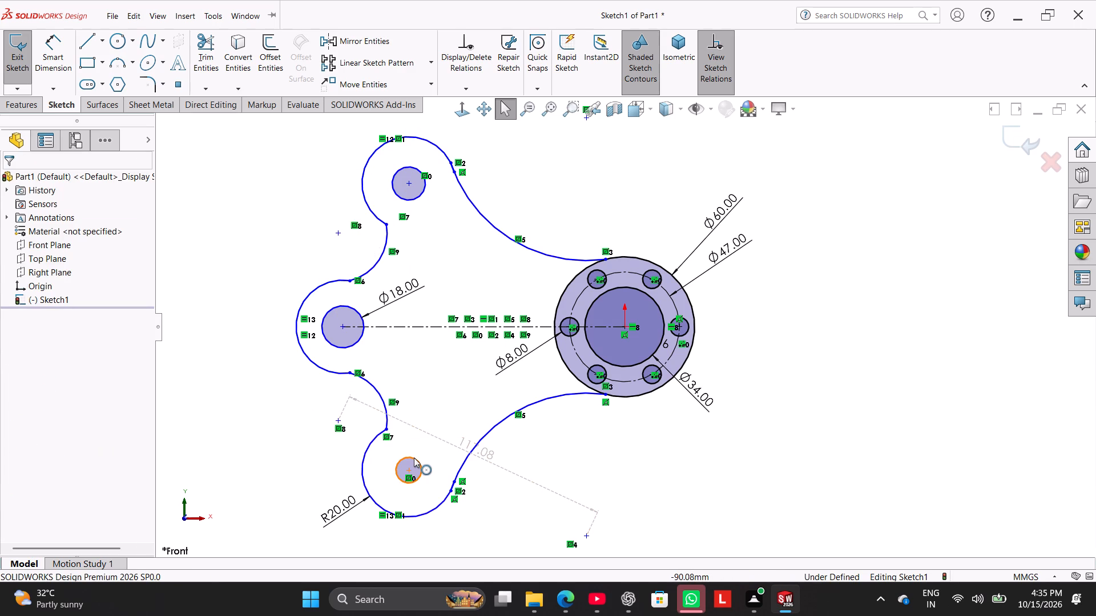
Make the inner hole circles of the middle, upper and lower bosses equal.
ctrl+click(358, 343)
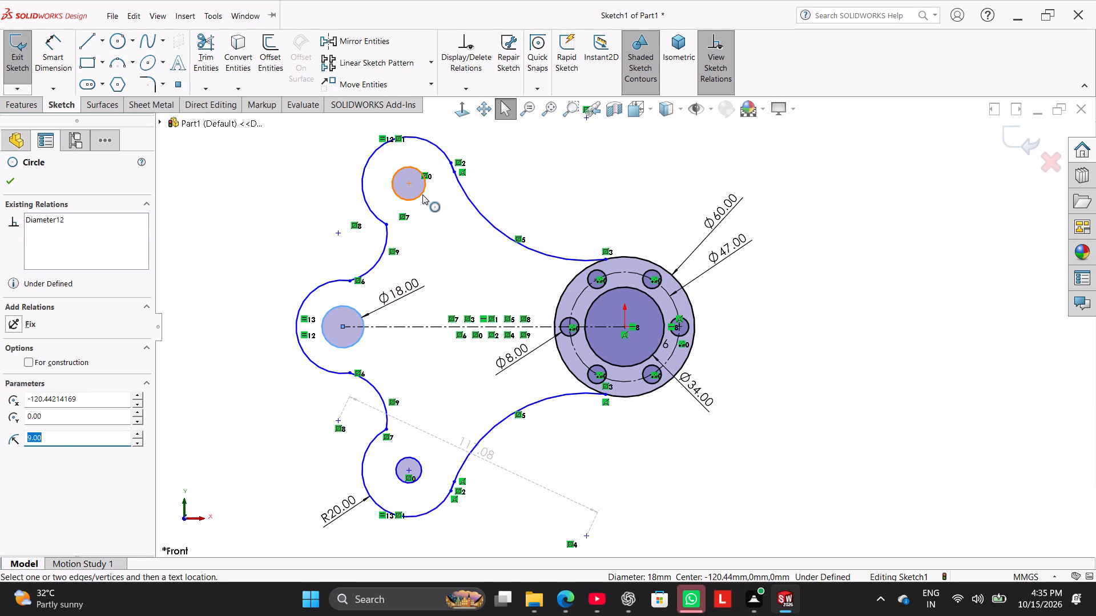
ctrl+click(422, 194)
ctrl+click(414, 455)
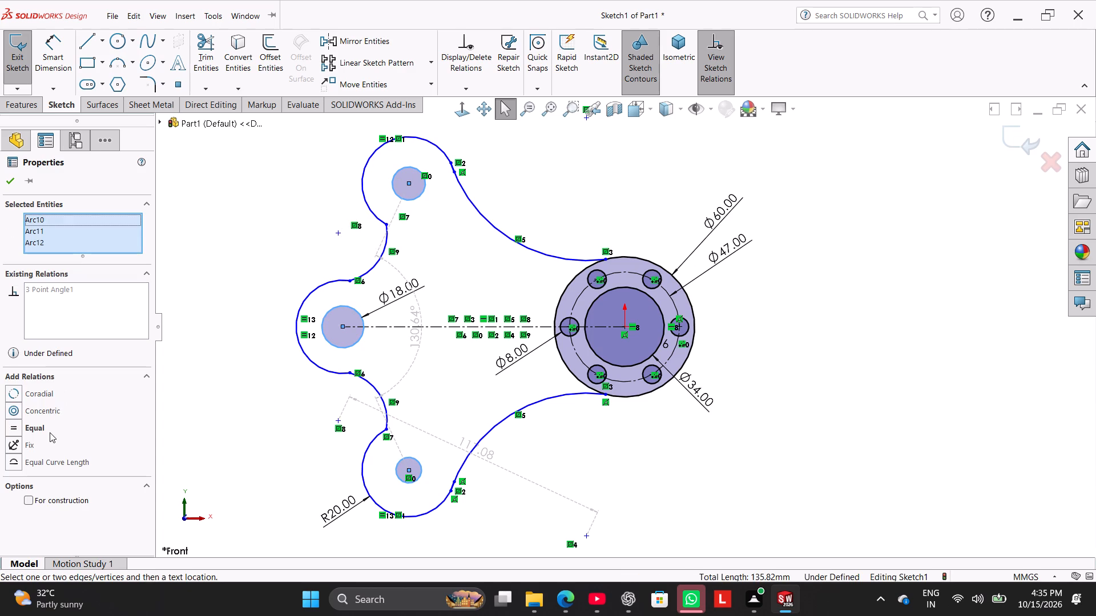
click(35, 429)
Dimension the horizontal distance between the lower boss's centre and the hub's origin as 90 mm.
click(45, 42)
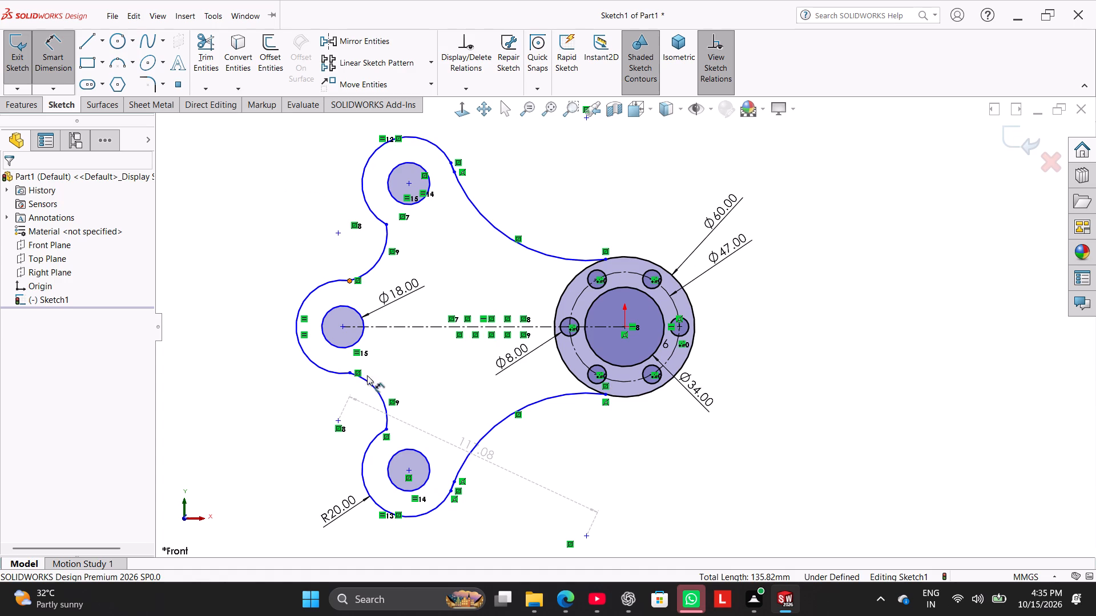
click(409, 469)
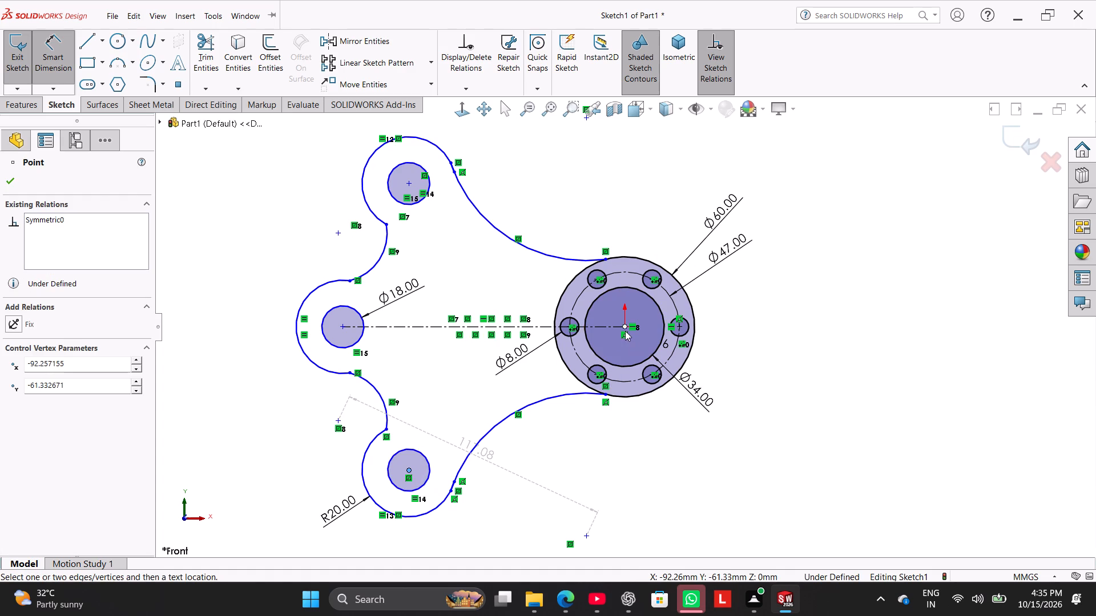
click(623, 328)
click(516, 522)
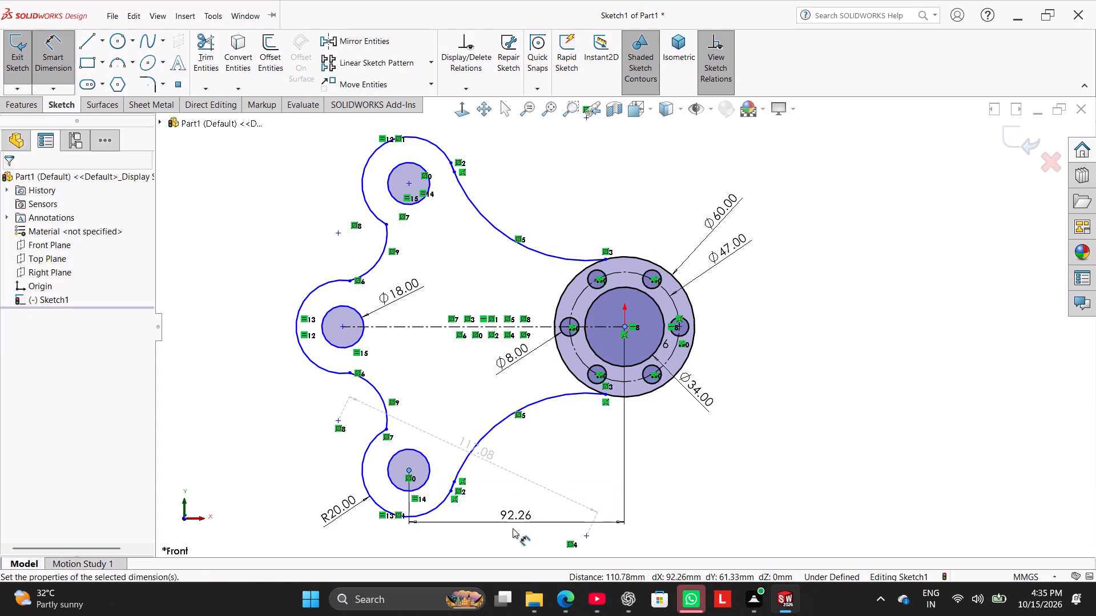
text(90)
key(Return)
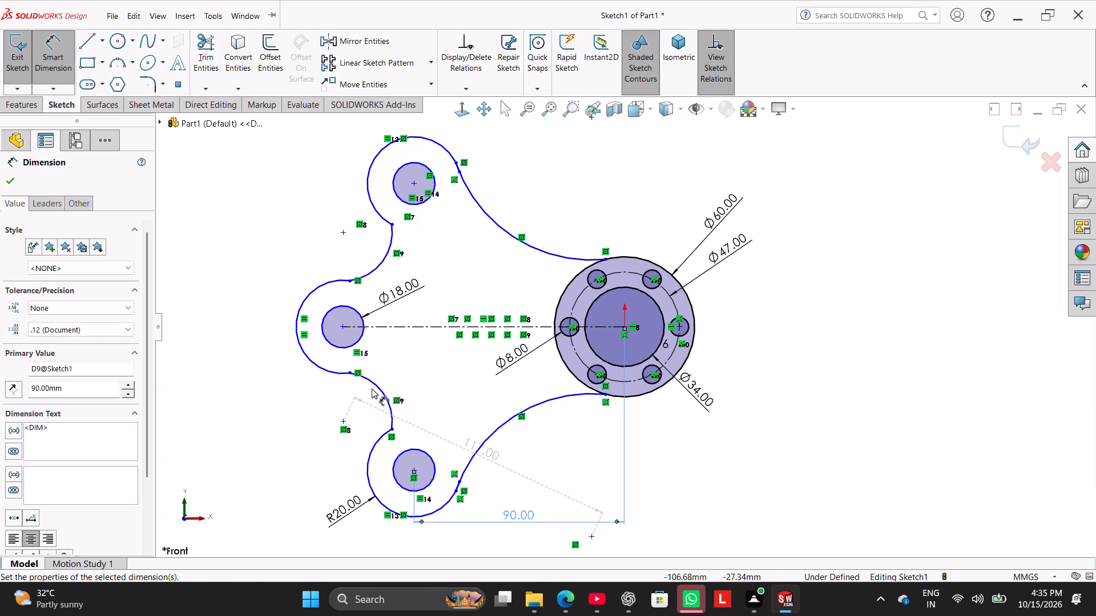
Dimension the horizontal distance between the middle and lower boss centres as 28 mm, aligning the 90 mm dimension with it.
click(341, 326)
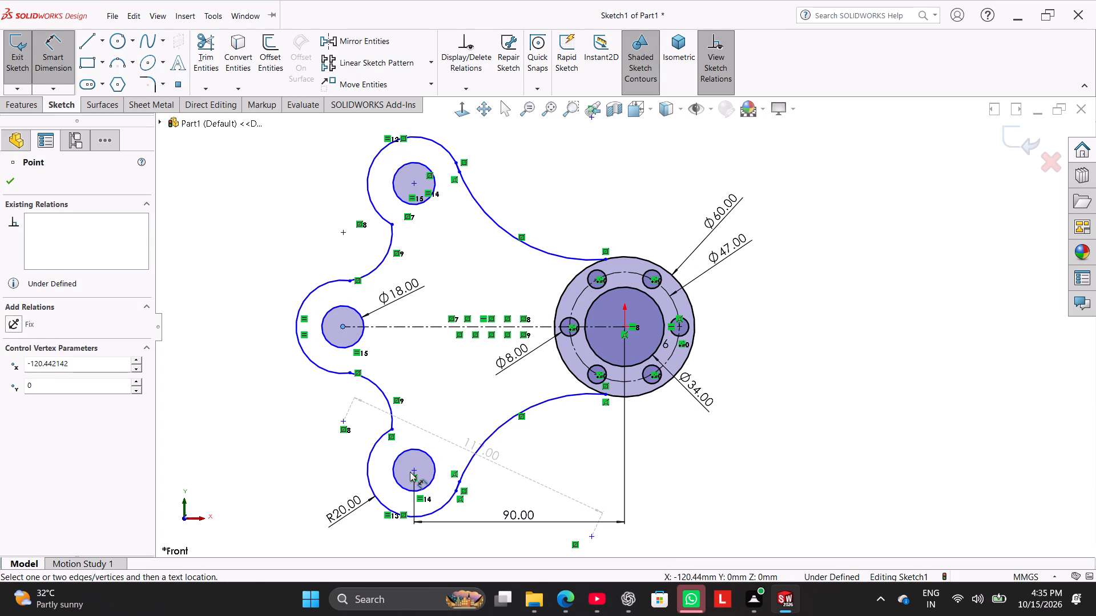
click(413, 471)
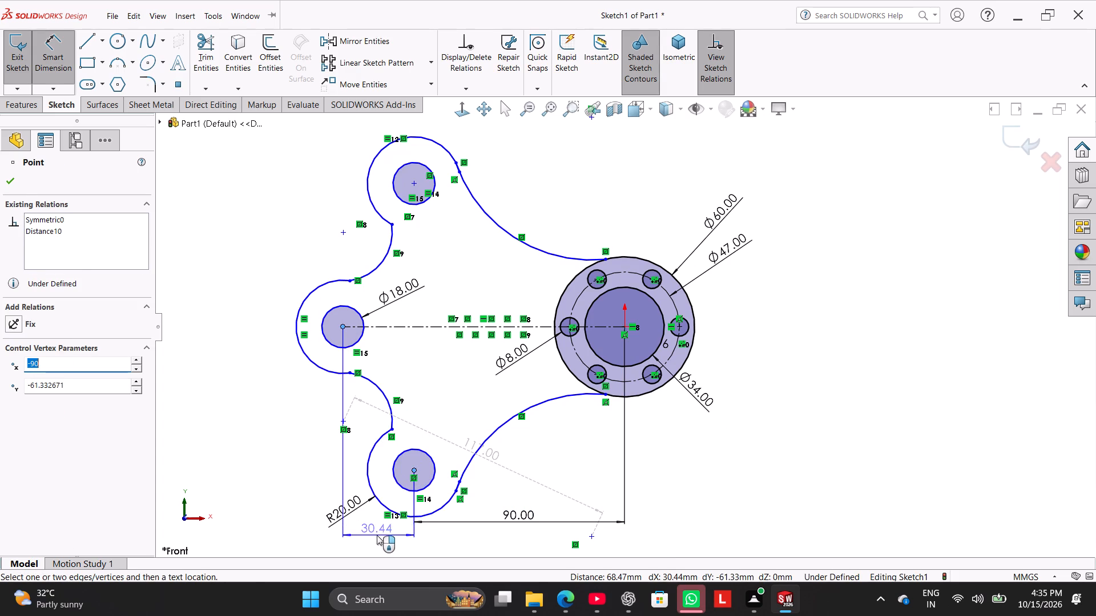
click(377, 535)
text(28)
key(Return)
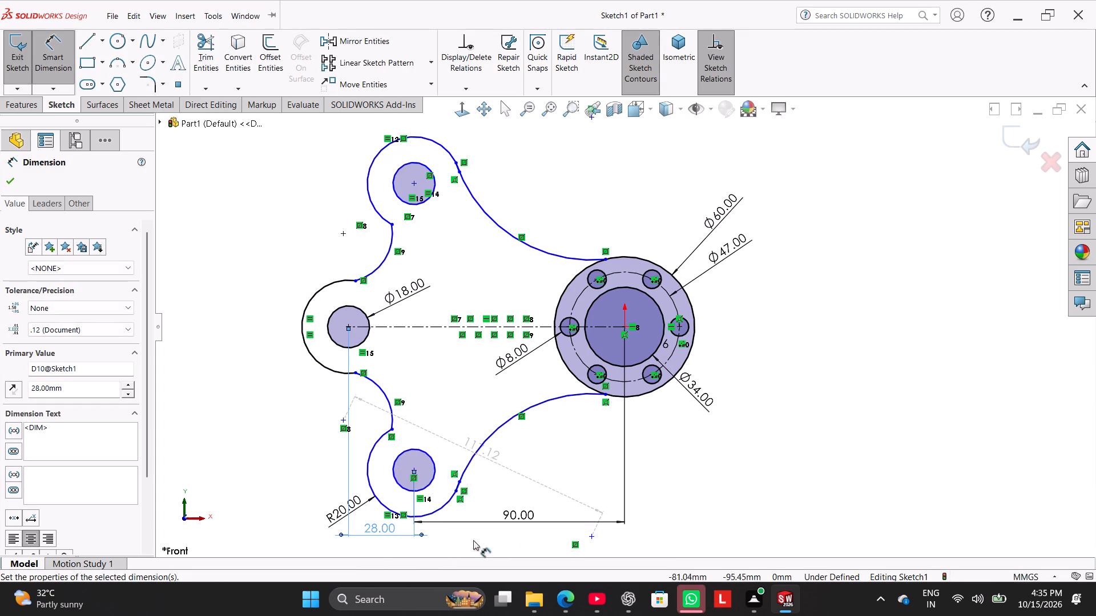
drag(522, 522, 521, 537)
Dimension the vertical distance between the upper and middle boss centres as 45 mm.
click(414, 183)
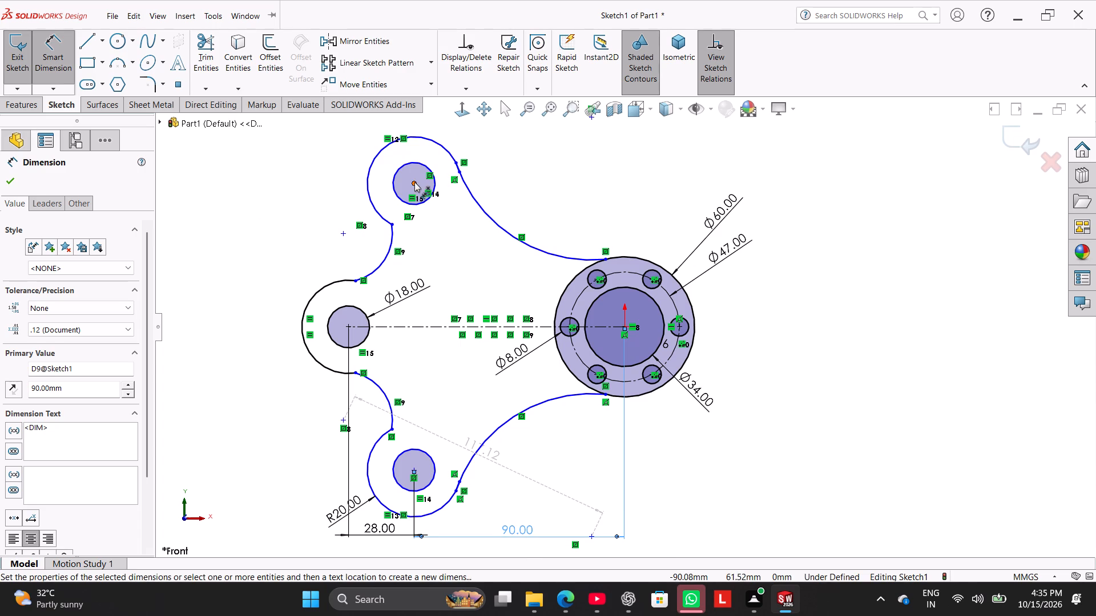
click(348, 327)
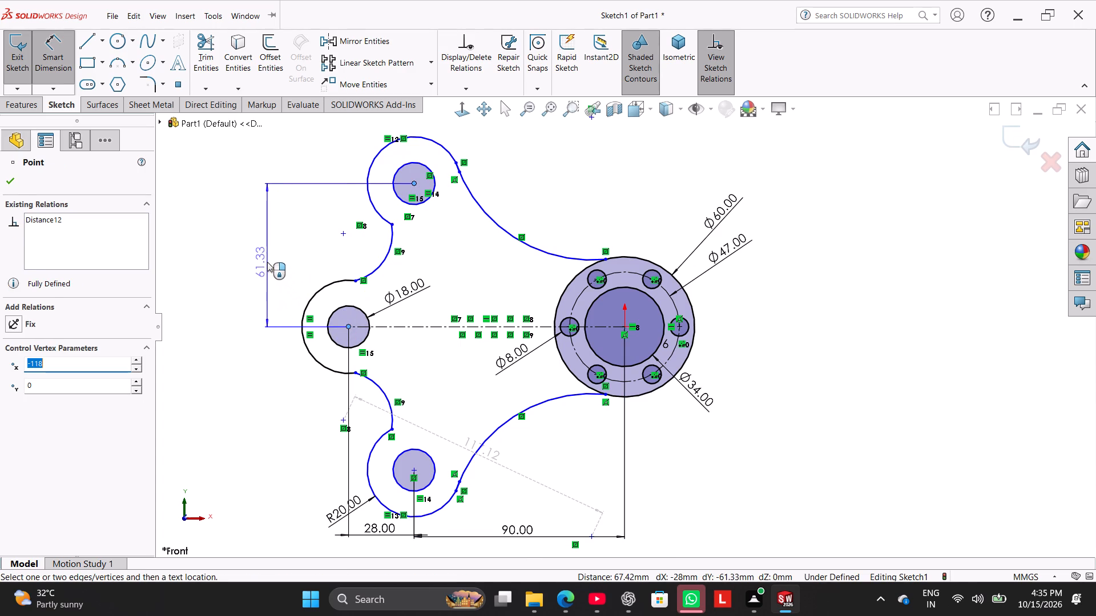
click(267, 262)
text(45)
key(Return)
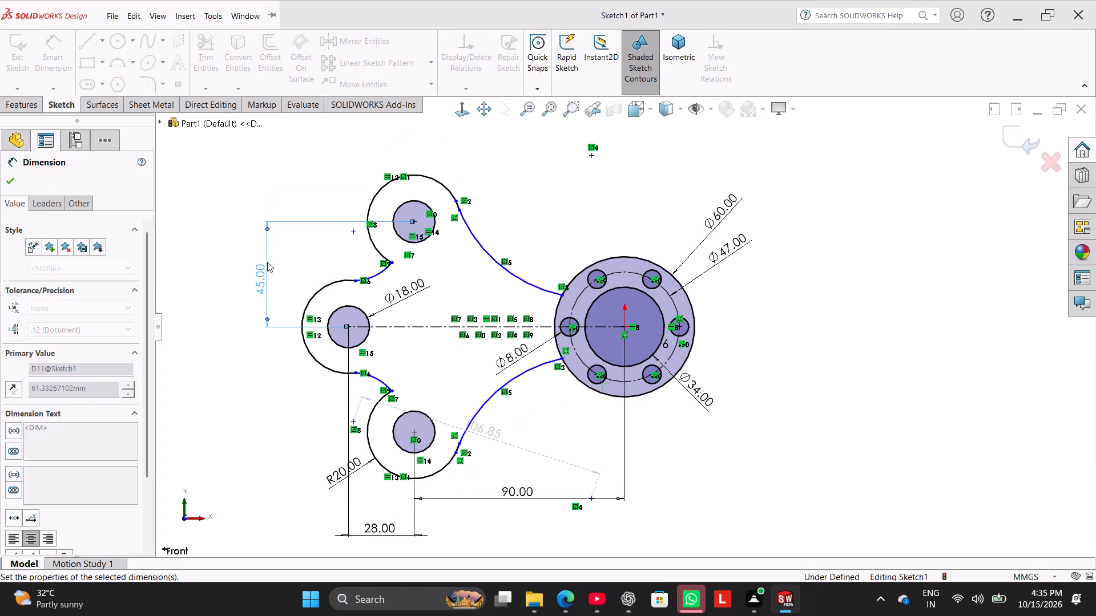
right_click(261, 382)
click(295, 421)
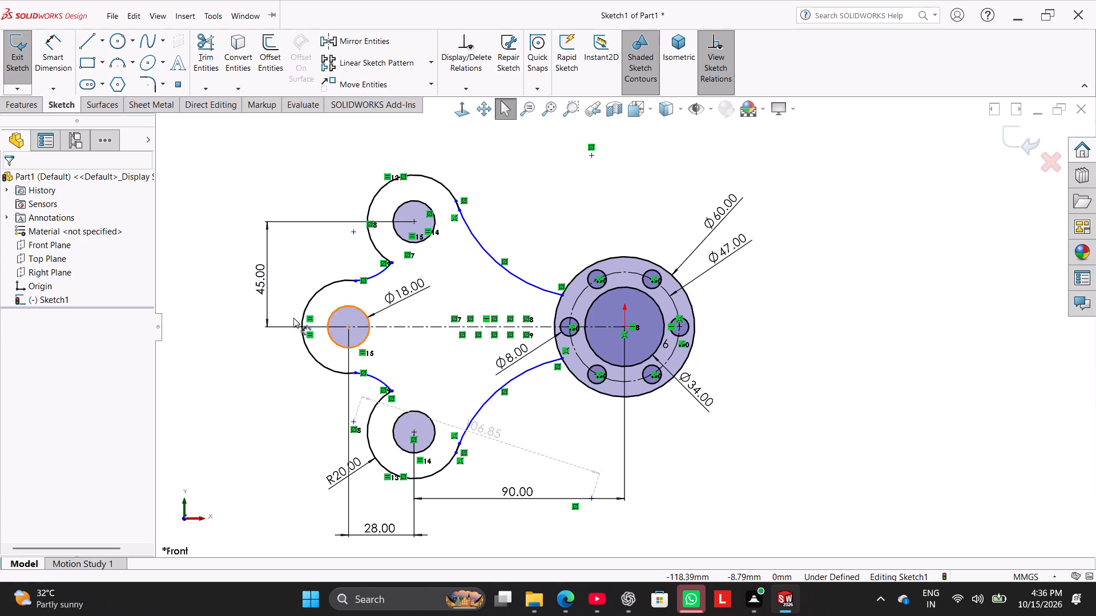
Dimension the radius of the arc connecting the lower boss to the hub as 32 mm.
click(48, 51)
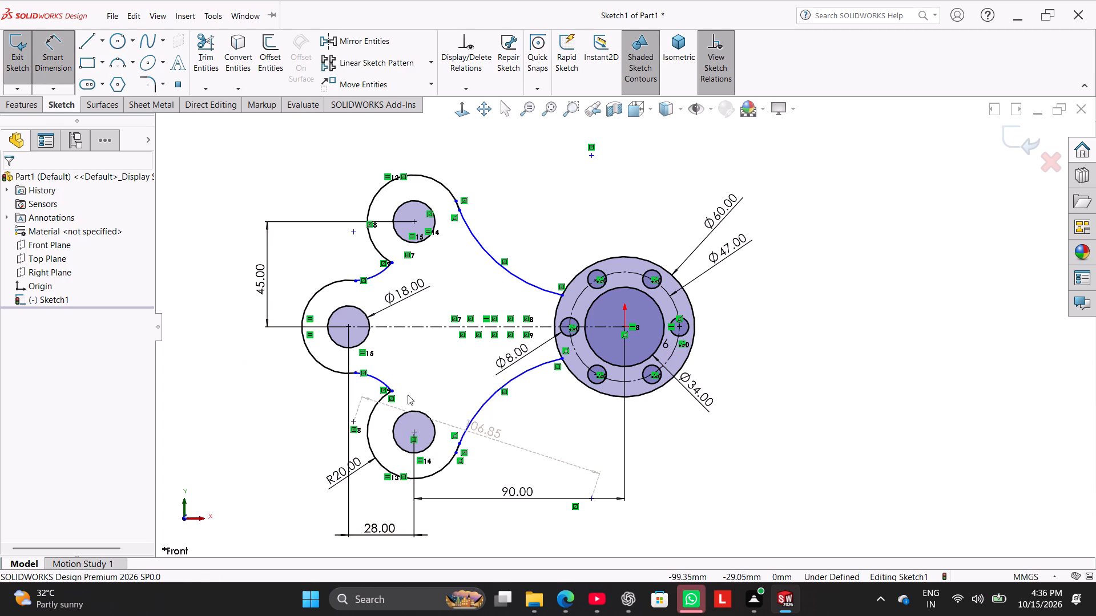
click(508, 385)
click(527, 420)
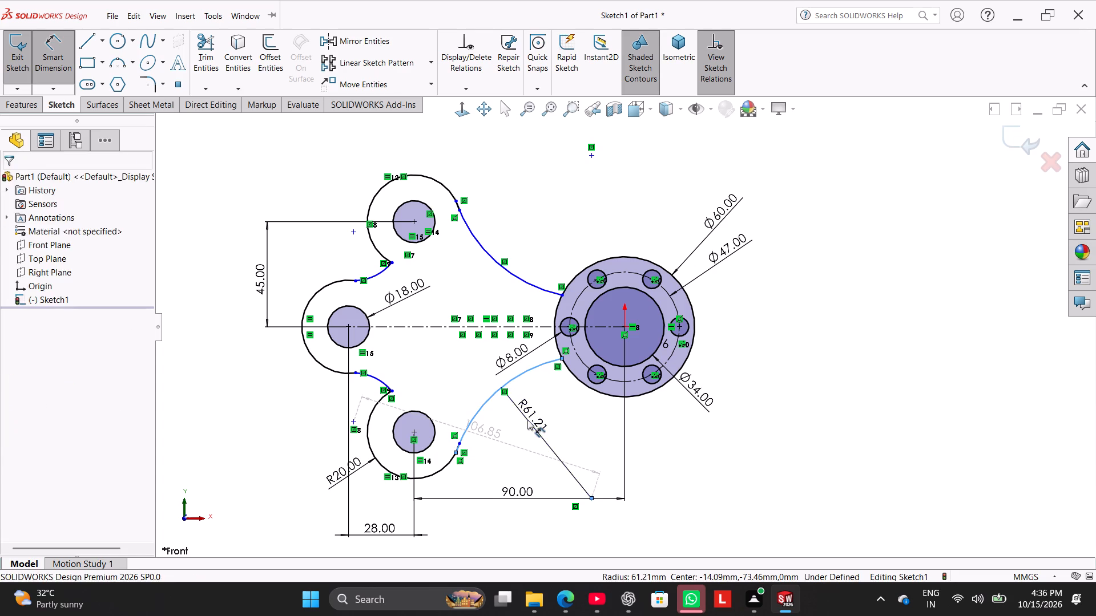
text(32)
key(Return)
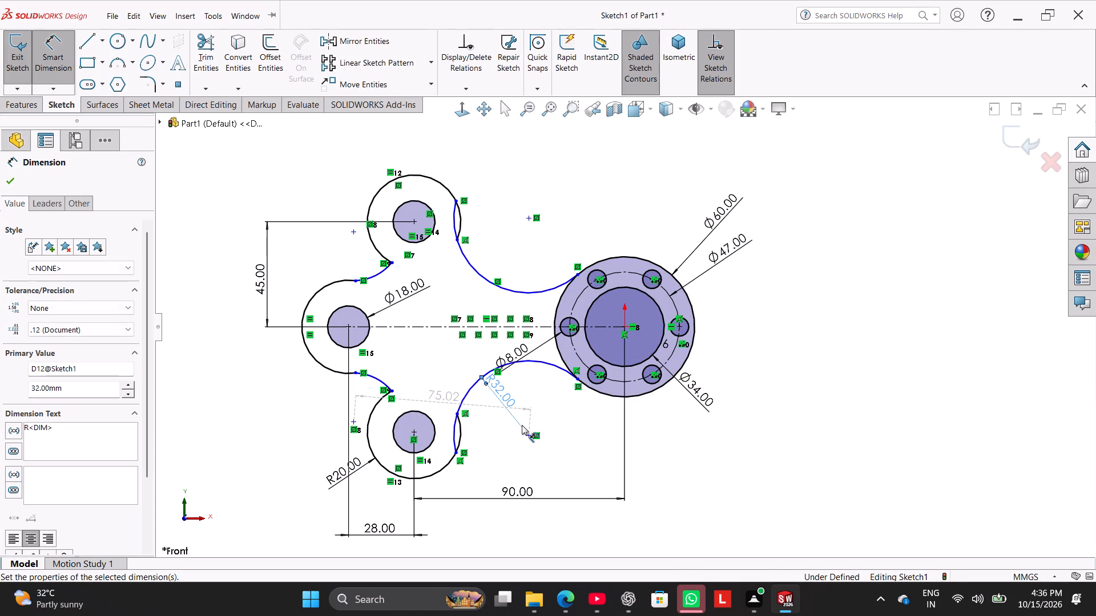
right_click(775, 339)
click(810, 371)
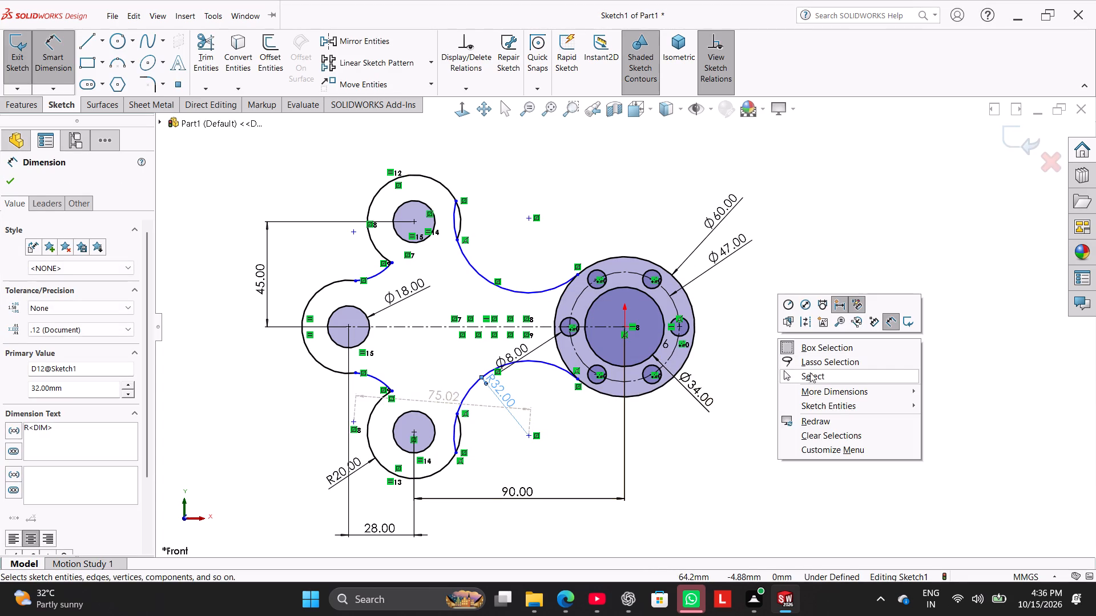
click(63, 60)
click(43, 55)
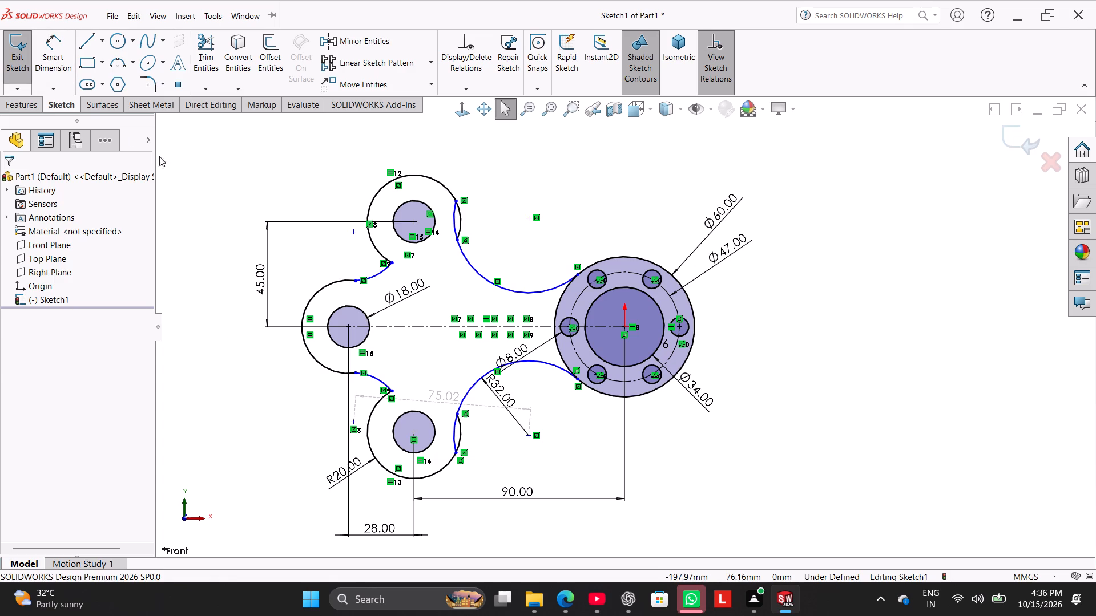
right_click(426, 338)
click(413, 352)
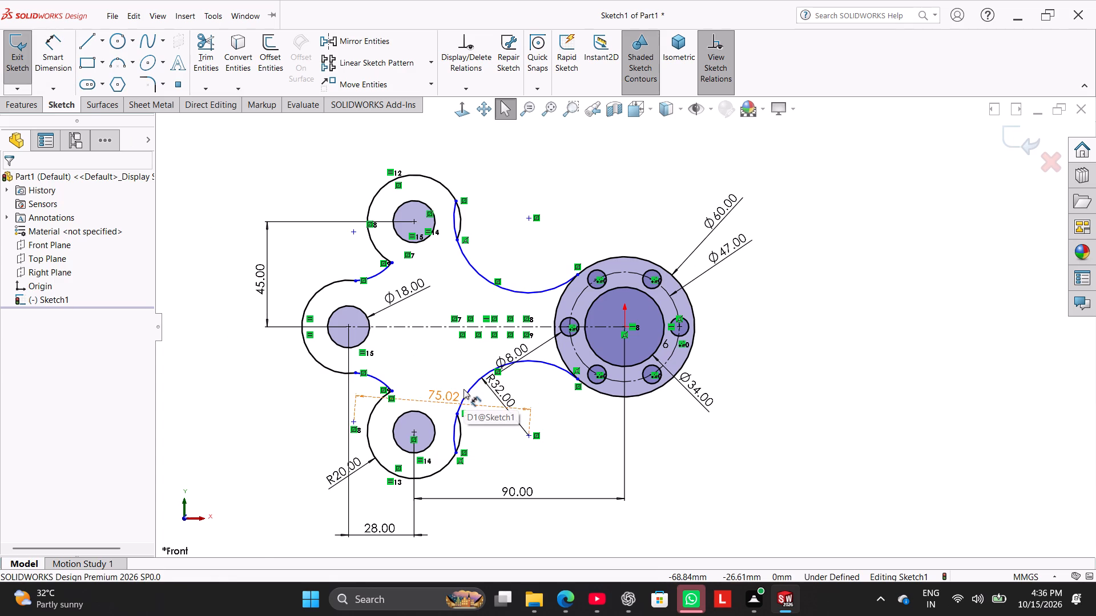
Make the four connecting arcs equal: the two running to the hub and the two between neighbouring bosses.
scroll(464, 389, down, 4)
ctrl+click(521, 376)
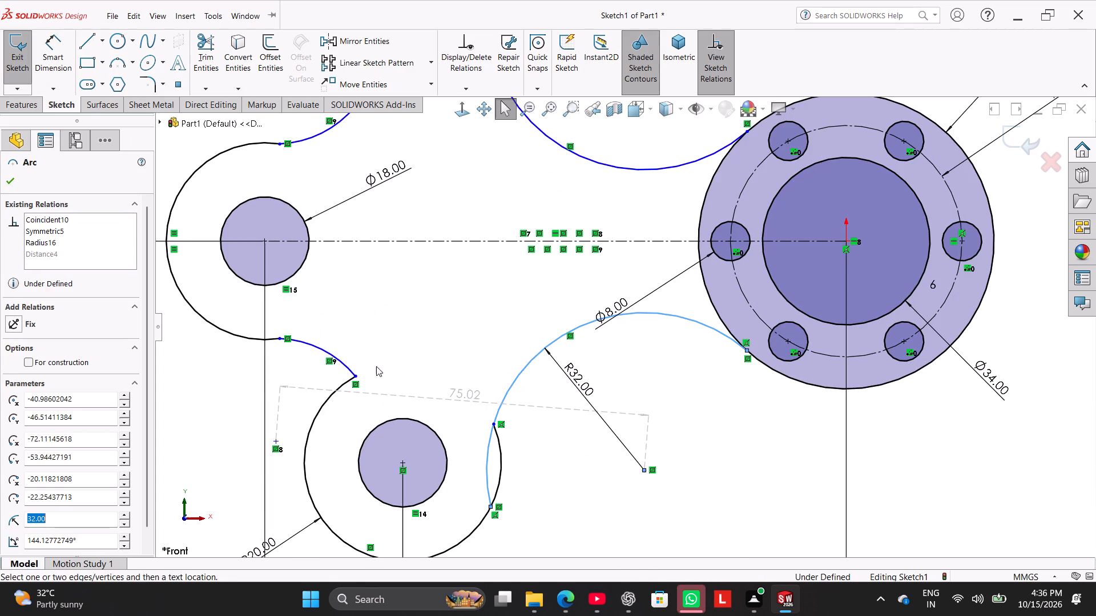
ctrl+click(322, 348)
ctrl+scroll(462, 274, up, 2)
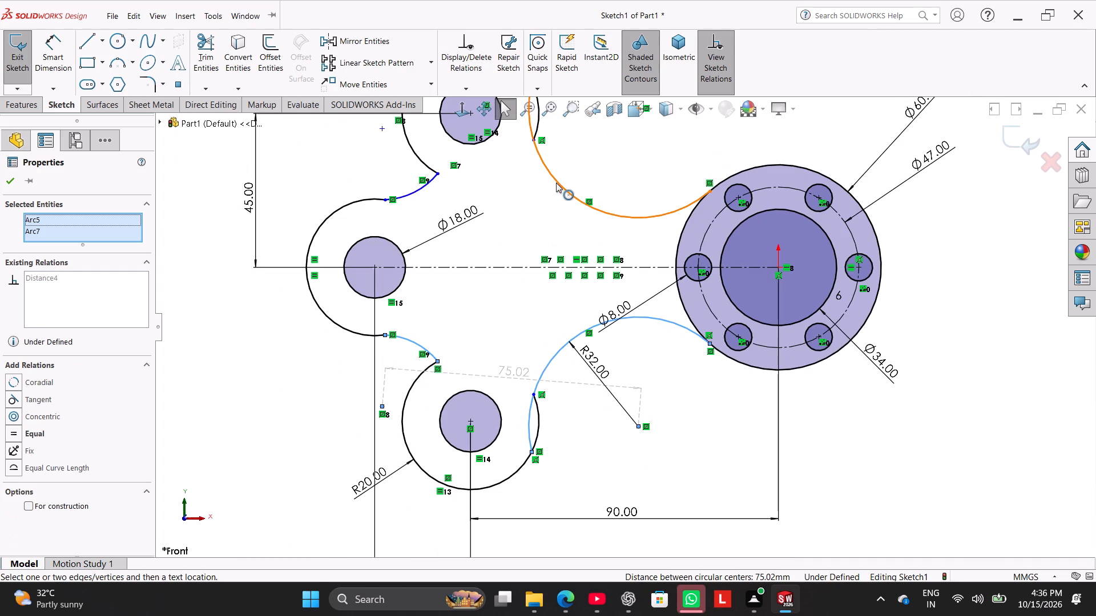
ctrl+click(556, 183)
ctrl+click(418, 193)
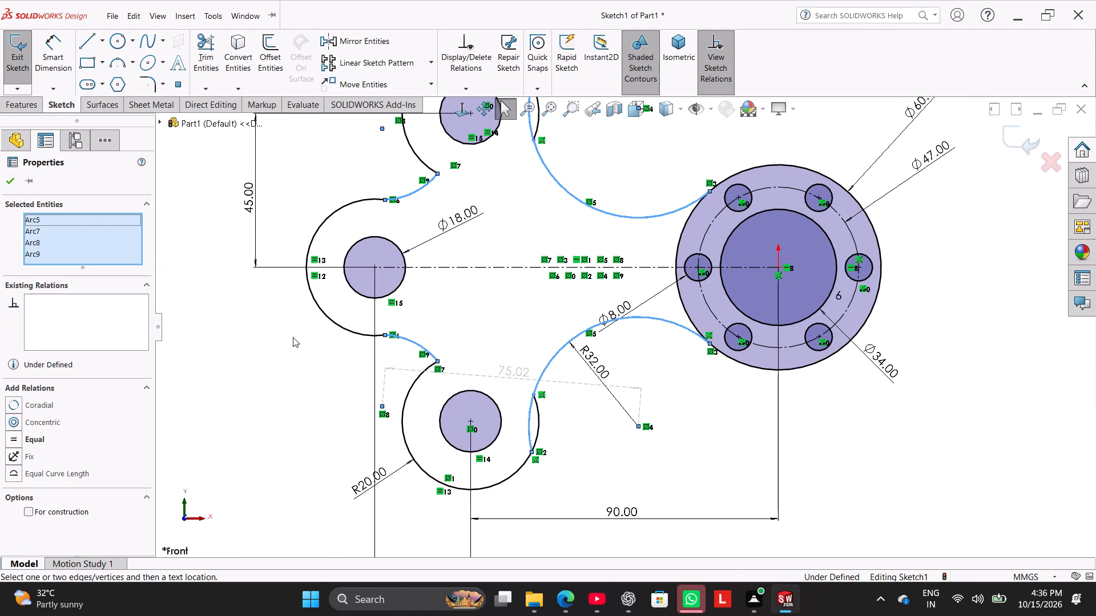
click(22, 439)
click(214, 393)
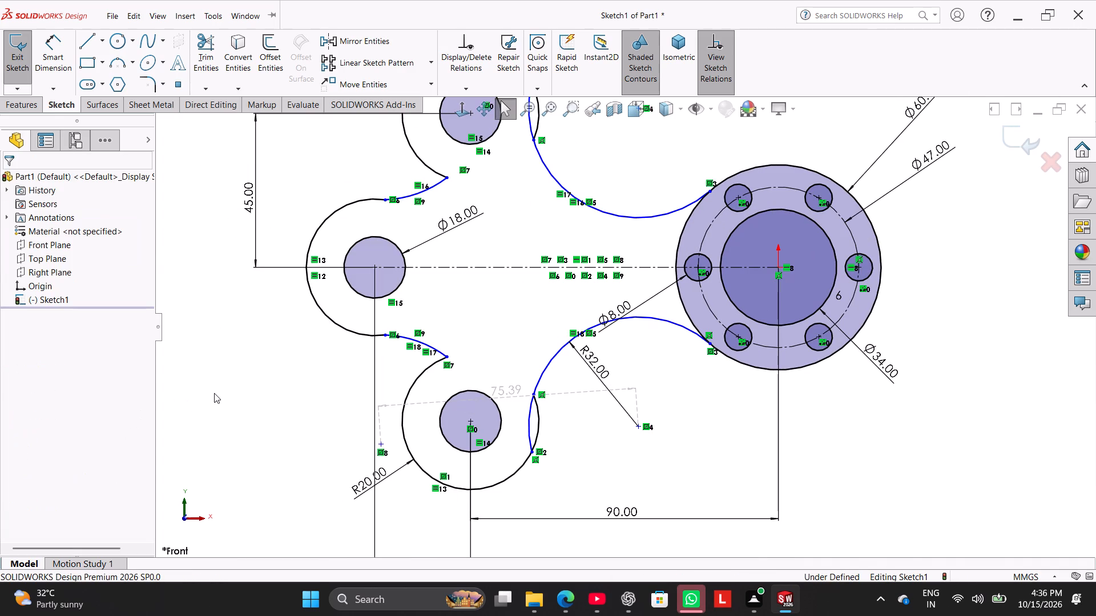
Make the lower hub-connecting arc tangent to the lower boss's outer arc and to the hub's 60 mm outer circle.
scroll(466, 257, up, 1)
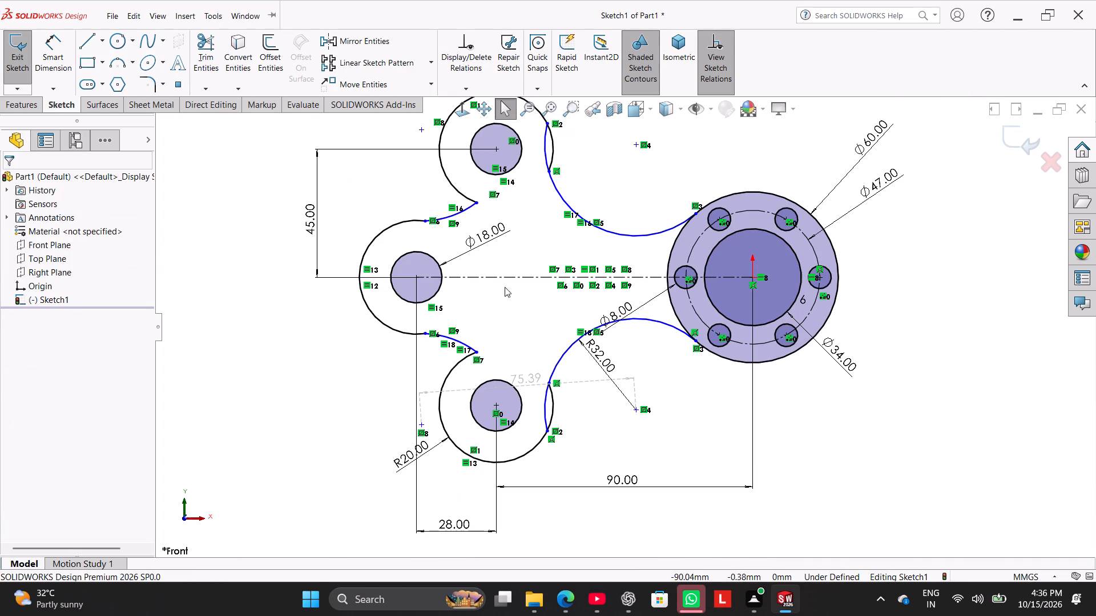
ctrl+click(546, 414)
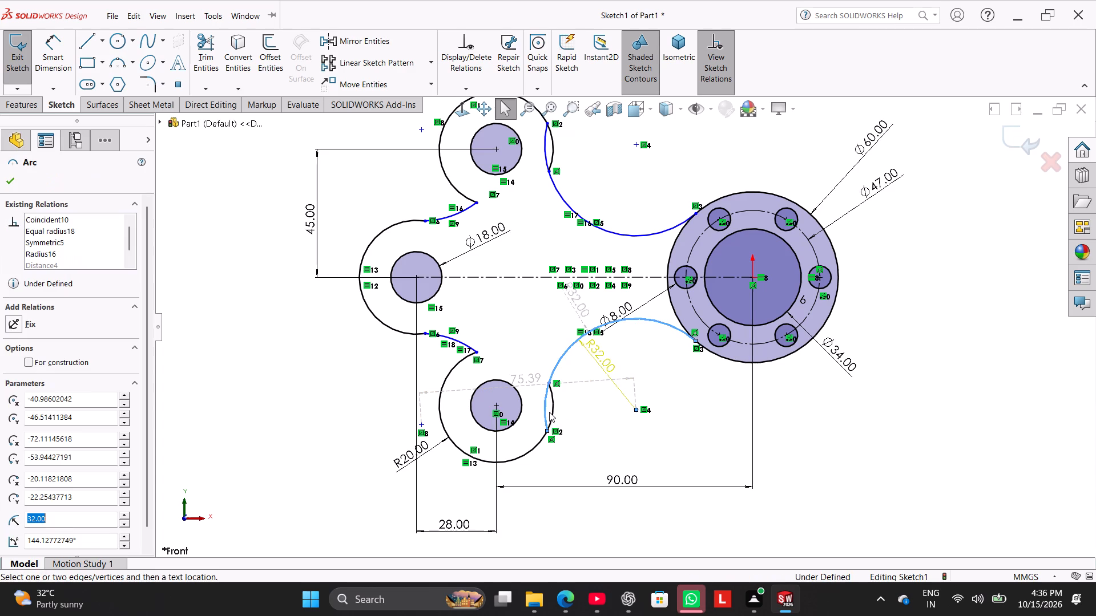
ctrl+click(553, 412)
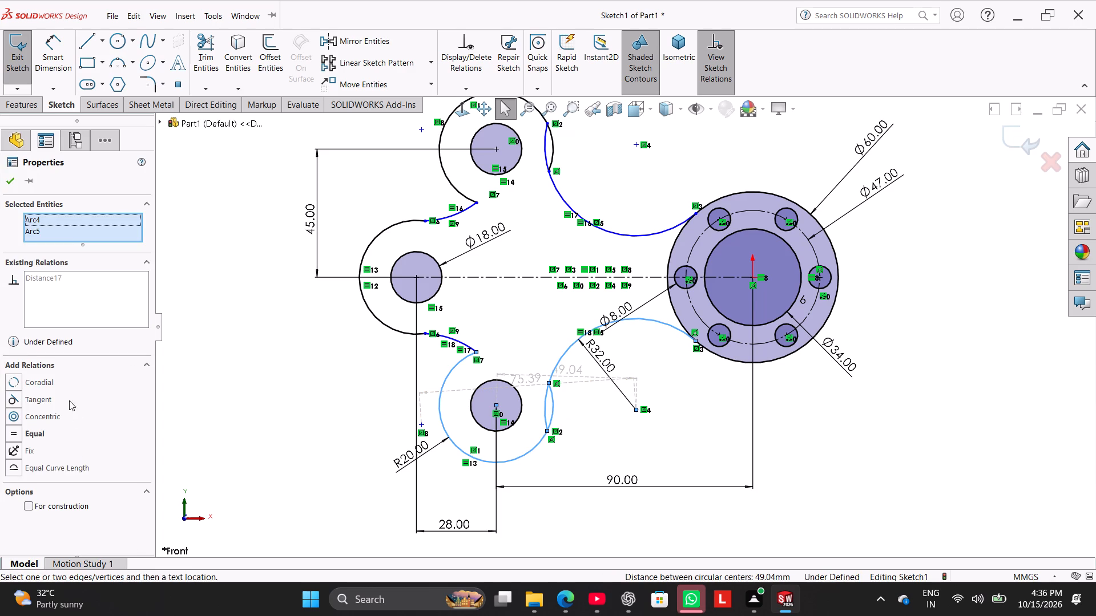
click(46, 397)
click(336, 386)
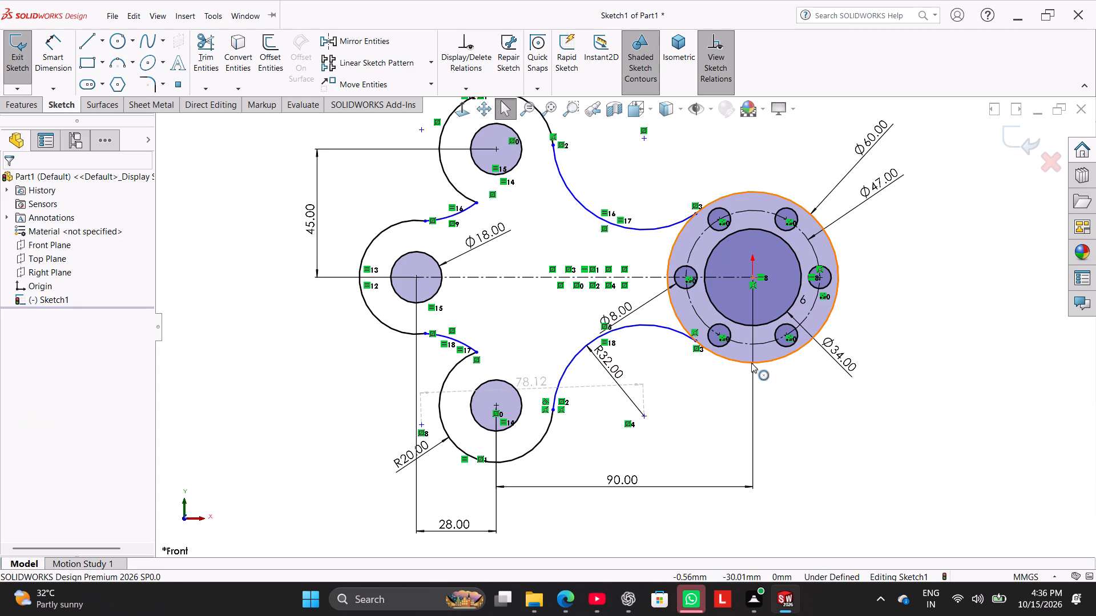
ctrl+click(734, 363)
ctrl+click(674, 333)
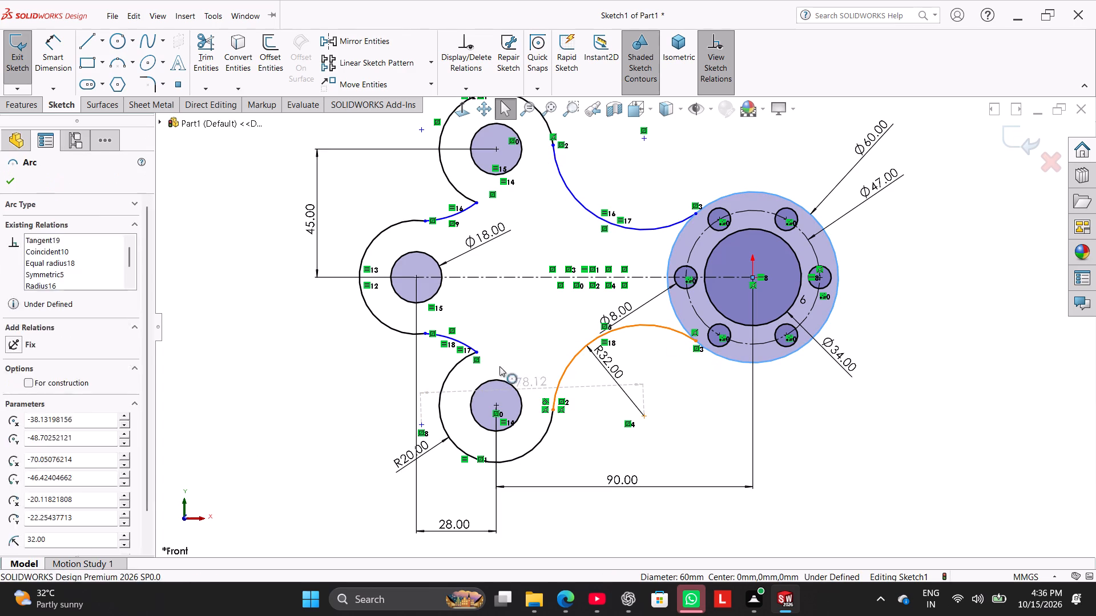
click(41, 401)
click(210, 374)
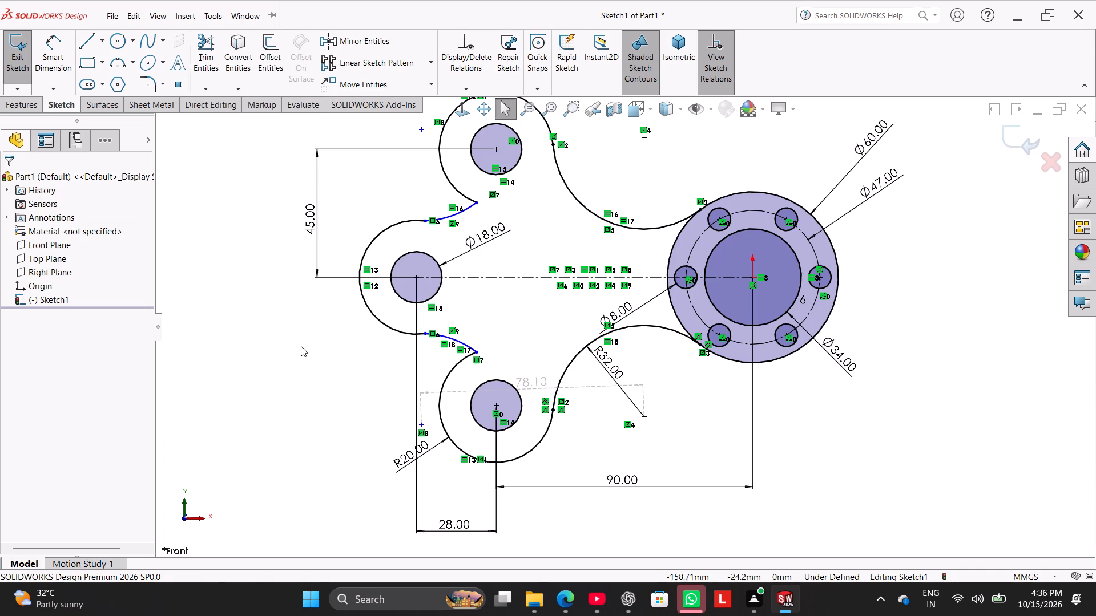
Make the middle boss's outer arc tangent to the arc connecting it to the lower boss.
ctrl+click(418, 334)
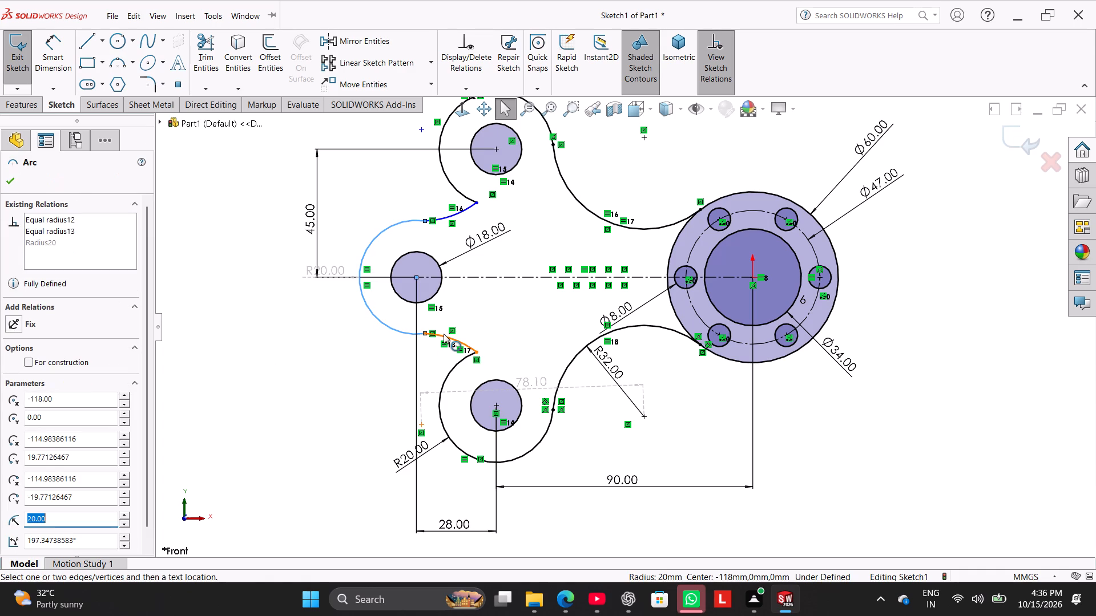
ctrl+click(444, 334)
click(43, 395)
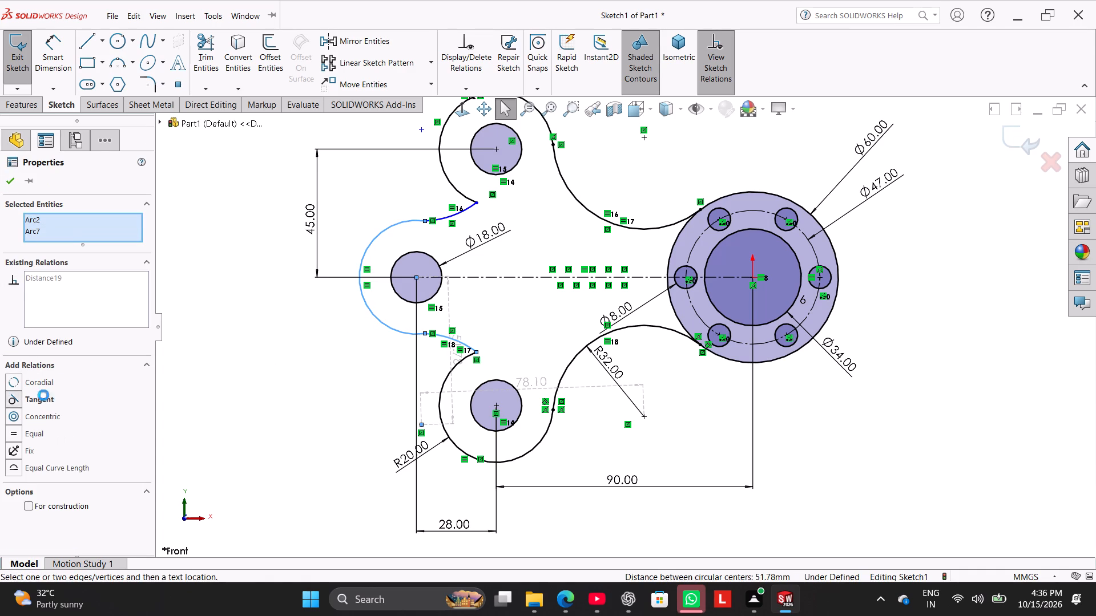
click(345, 383)
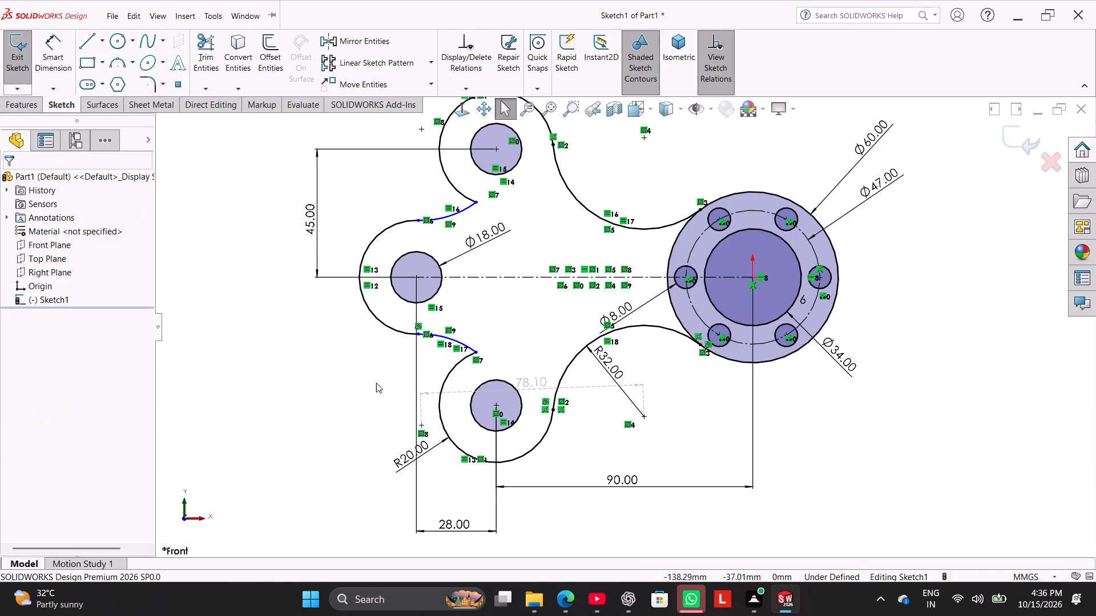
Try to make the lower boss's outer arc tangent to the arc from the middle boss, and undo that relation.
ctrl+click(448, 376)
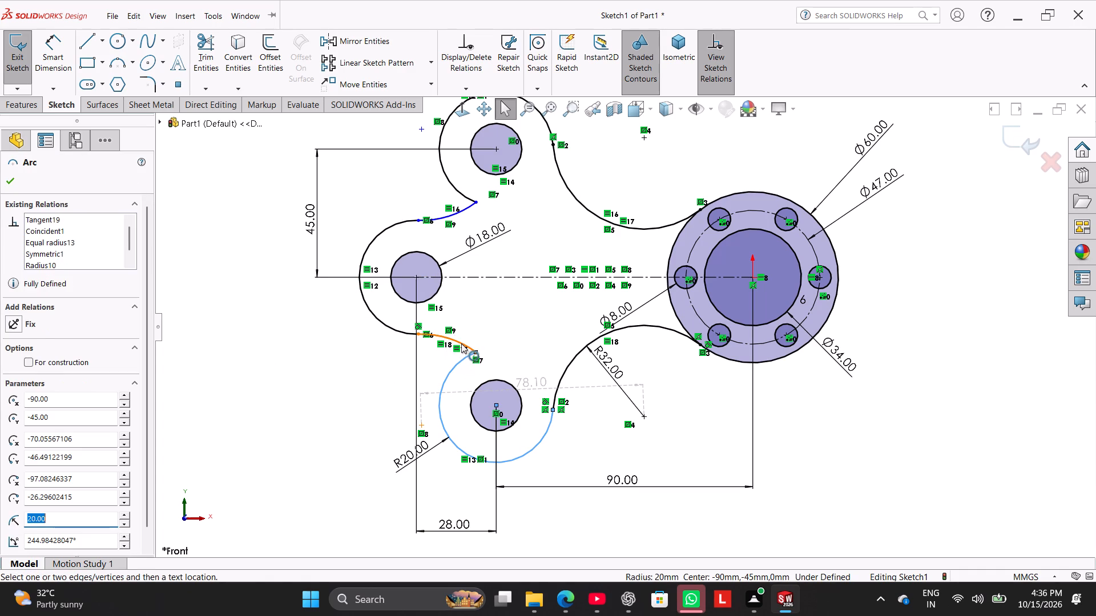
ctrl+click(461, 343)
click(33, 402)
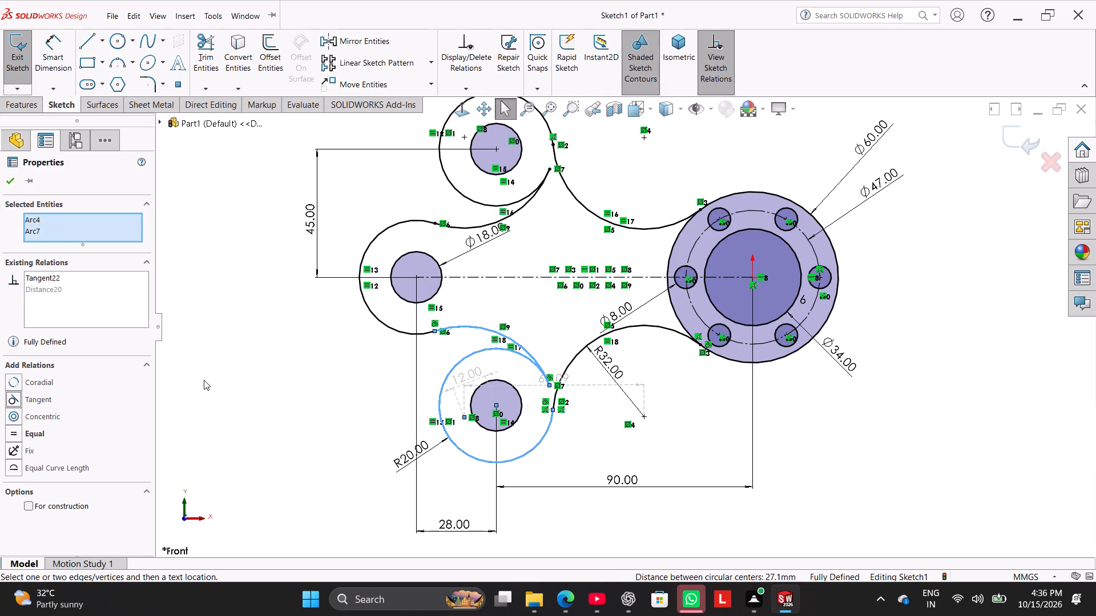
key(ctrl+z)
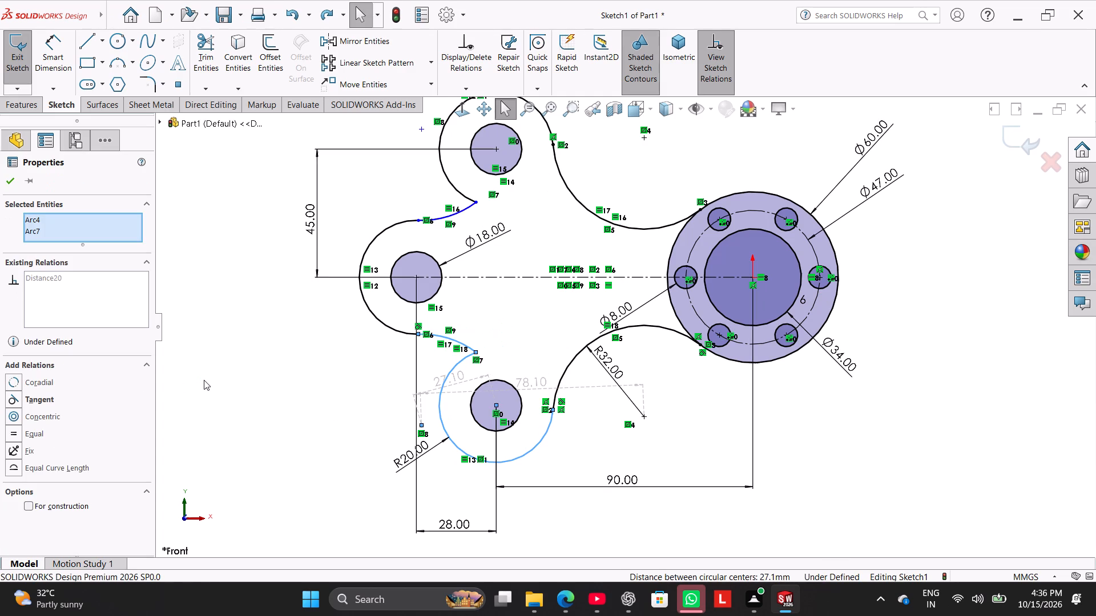
Reposition the shared endpoint of the middle-to-lower connecting arc along the lower boss's outline to its side facing away from the hub.
scroll(491, 344, down, 3)
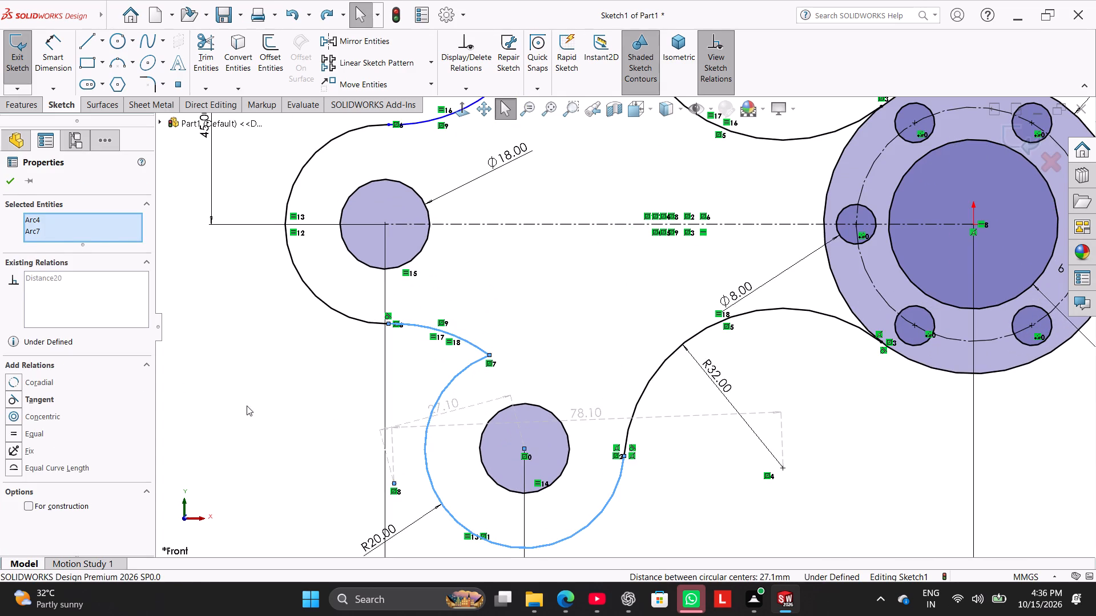
click(247, 406)
scroll(454, 335, up, 3)
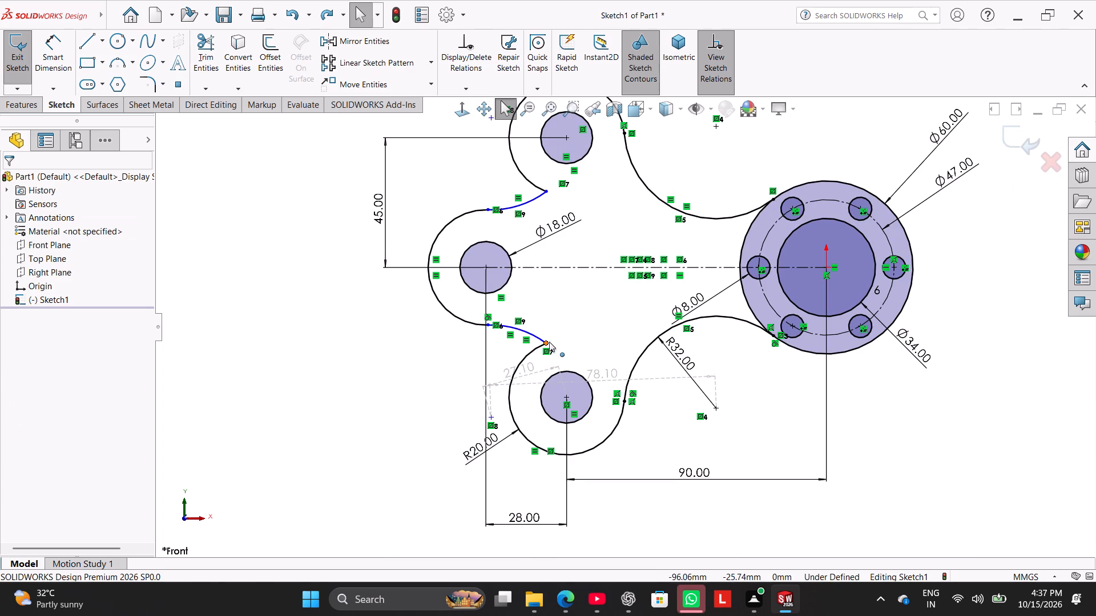
drag(549, 343, 525, 363)
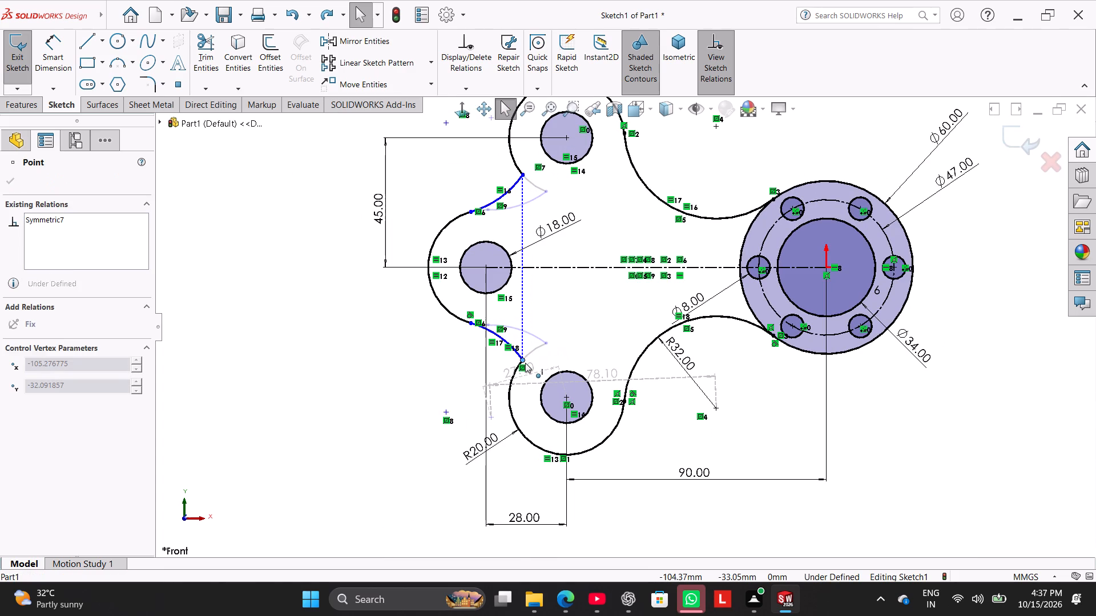
drag(525, 363, 510, 389)
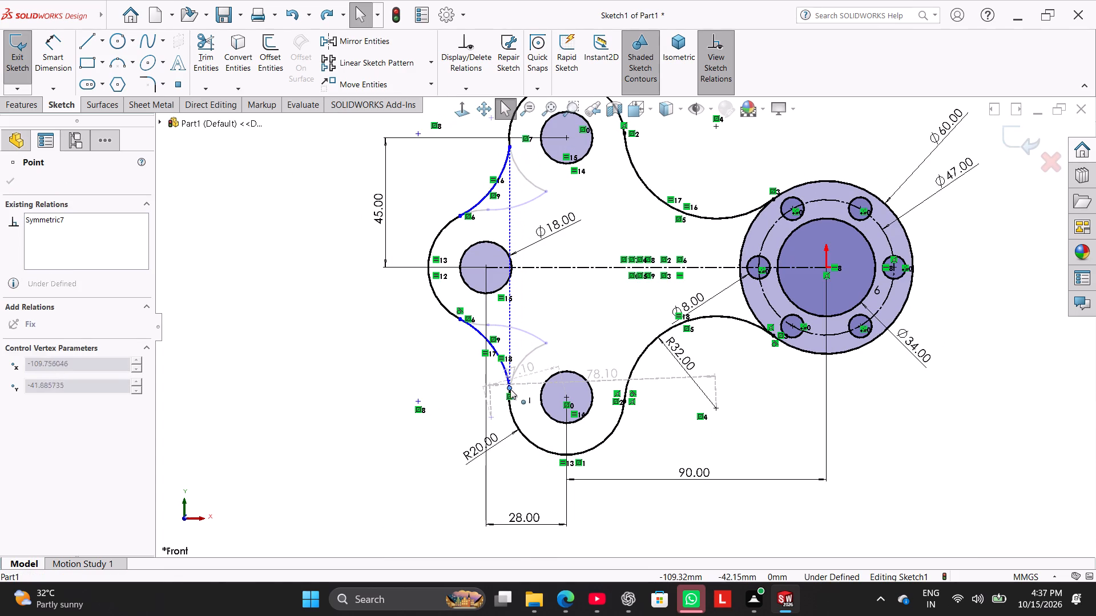
drag(510, 389, 507, 398)
click(279, 403)
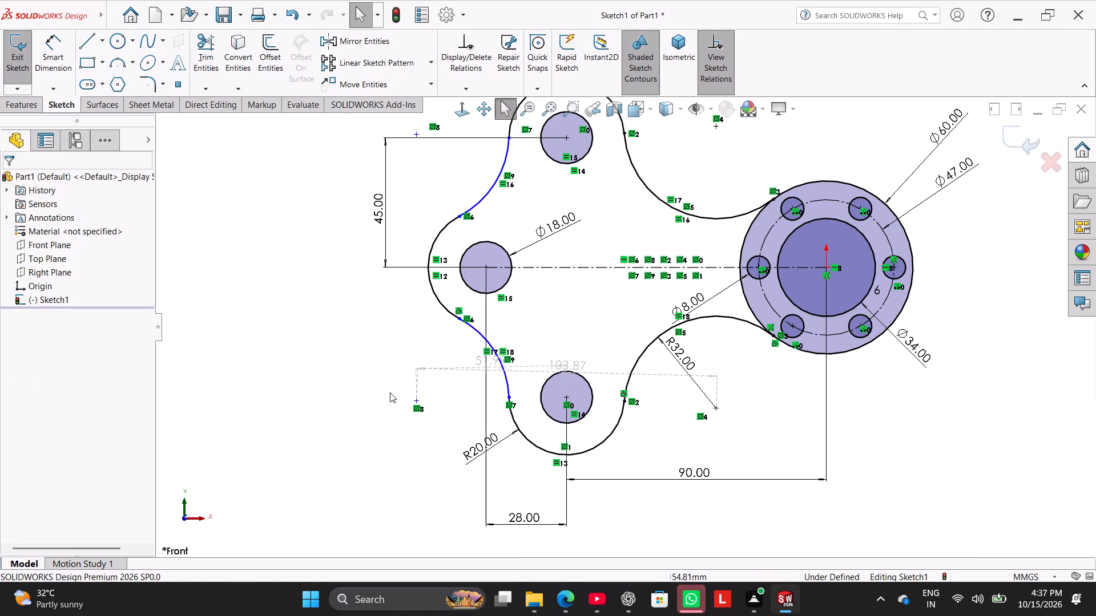
Make the lower boss's outer arc tangent to the arc connecting it to the middle boss.
ctrl+click(515, 426)
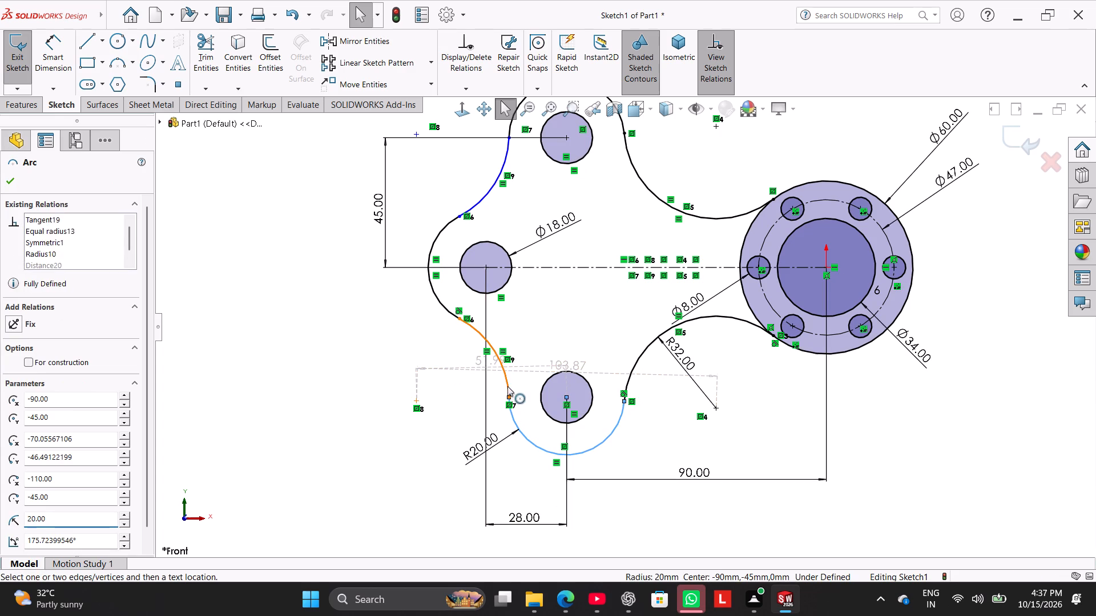
ctrl+click(507, 386)
click(47, 403)
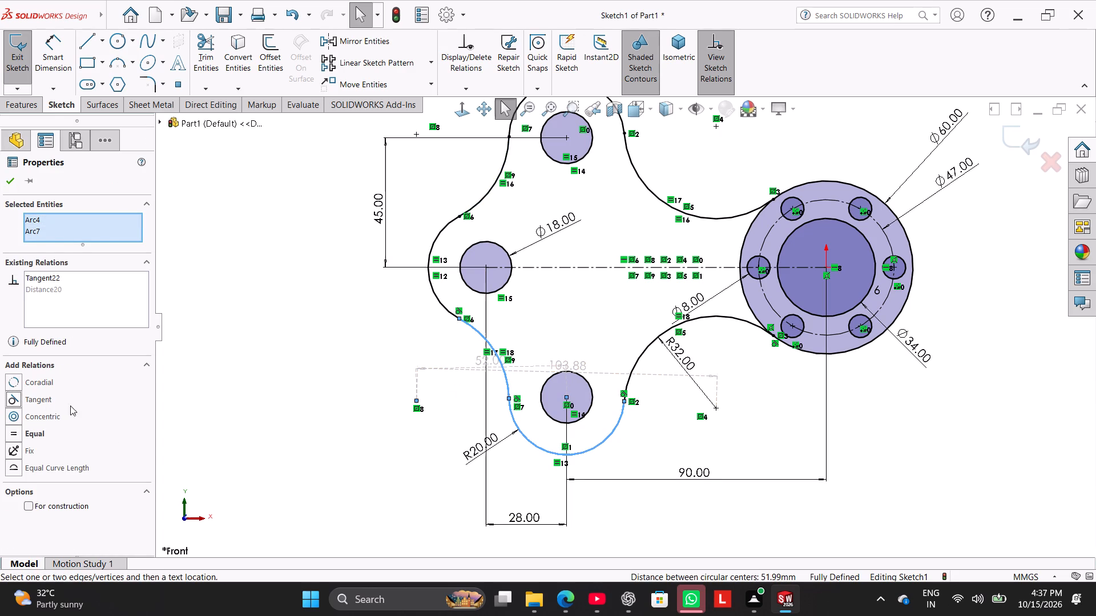
click(257, 383)
Hide the sketch relation symbols and shift the 8 mm hole diameter dimension slightly.
scroll(557, 229, up, 1)
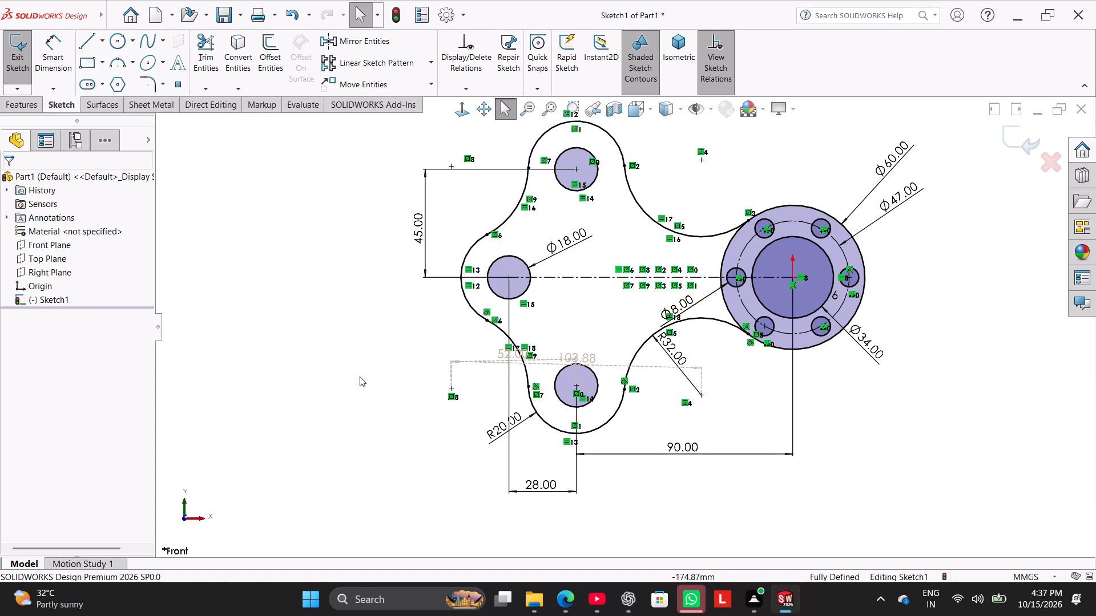
click(719, 63)
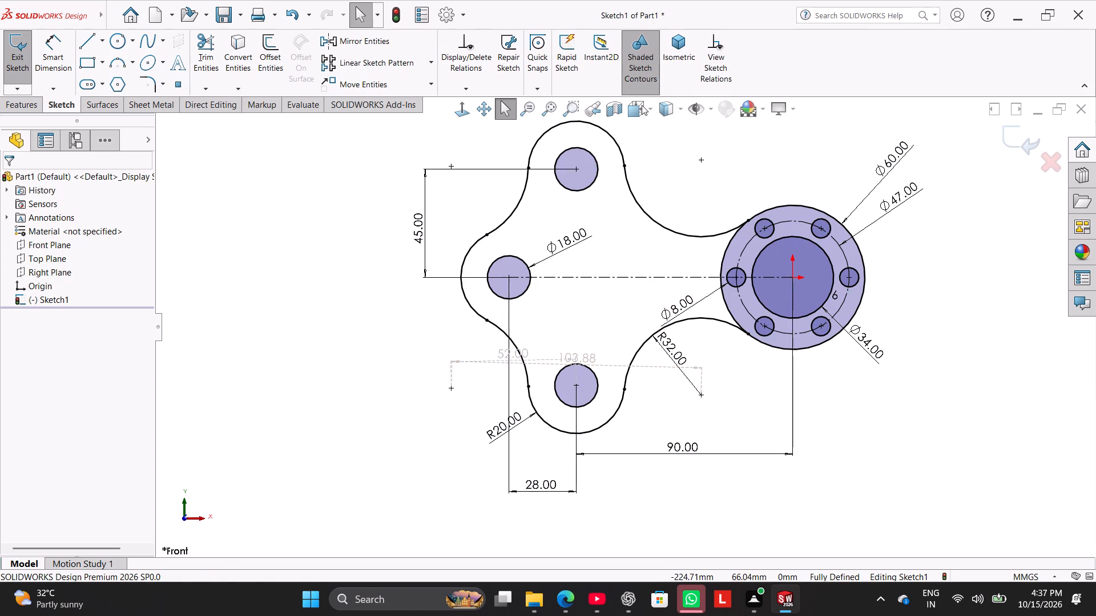
drag(674, 306, 667, 300)
Extrude the three-boss plate region and the hub ring region of the sketch as a Blind boss 20 mm deep.
click(24, 111)
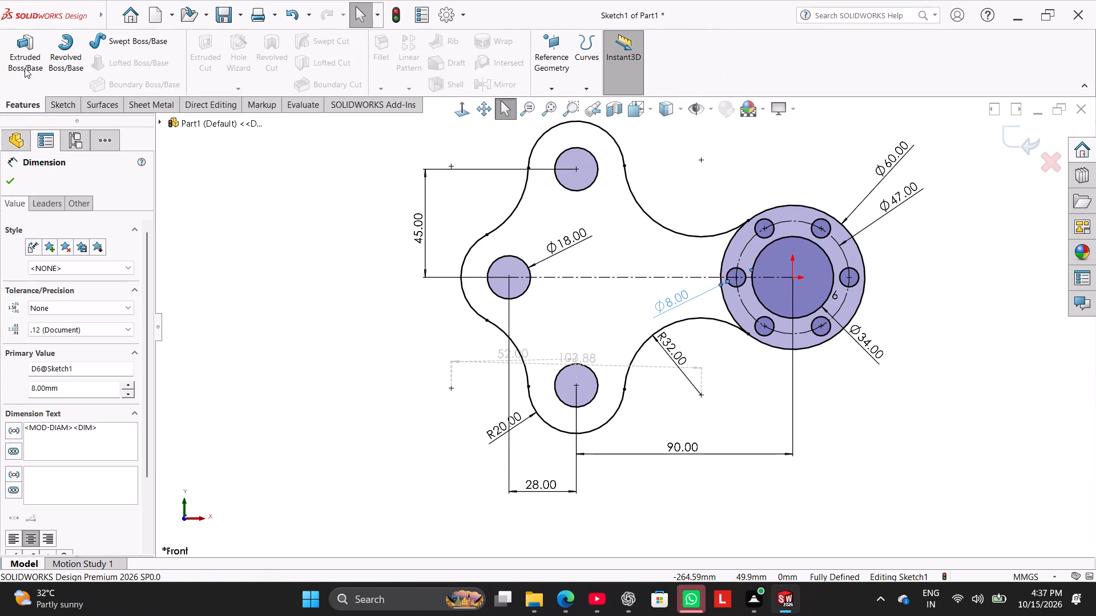
click(25, 64)
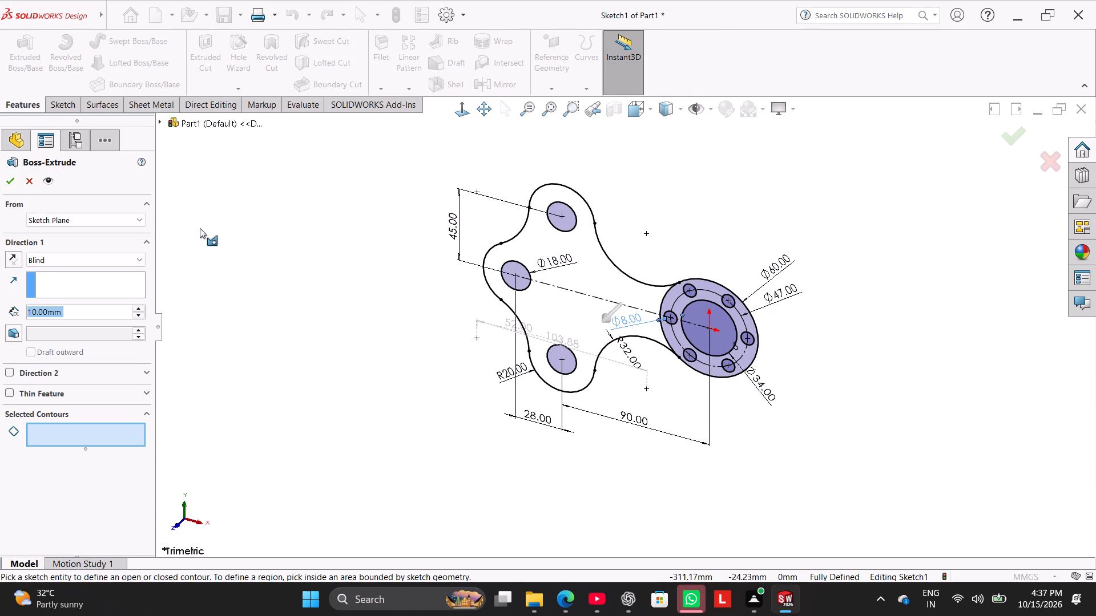
click(534, 249)
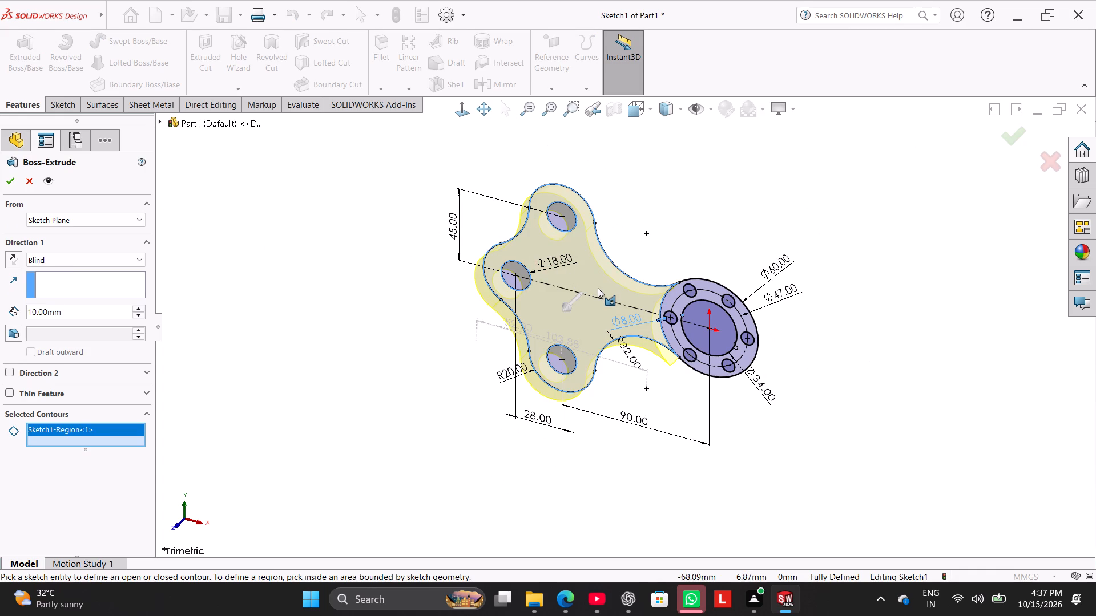
click(669, 301)
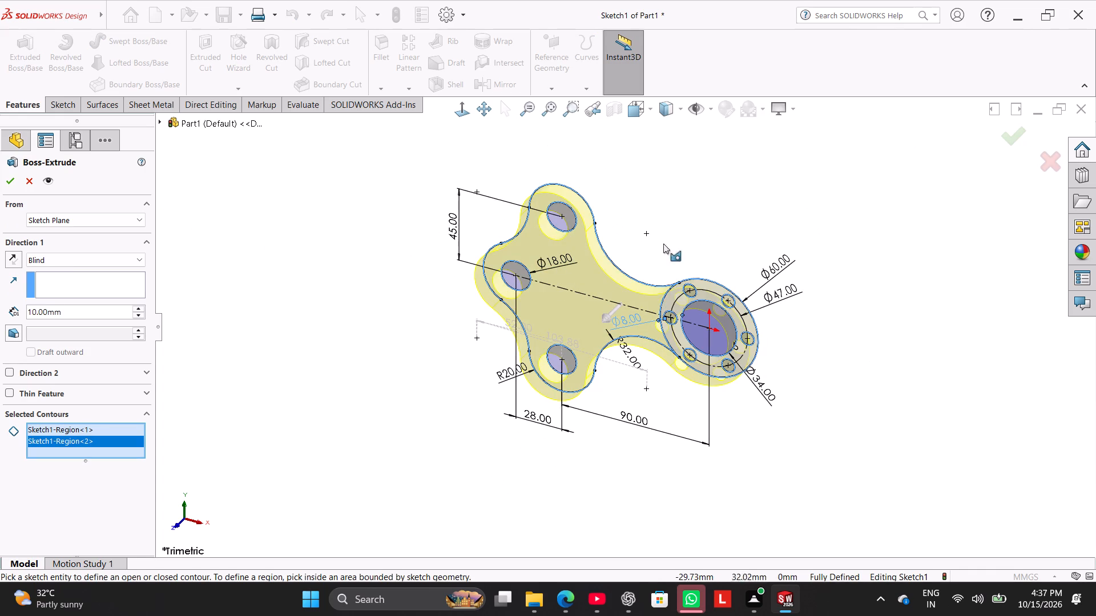
middle_drag(671, 212, 658, 258)
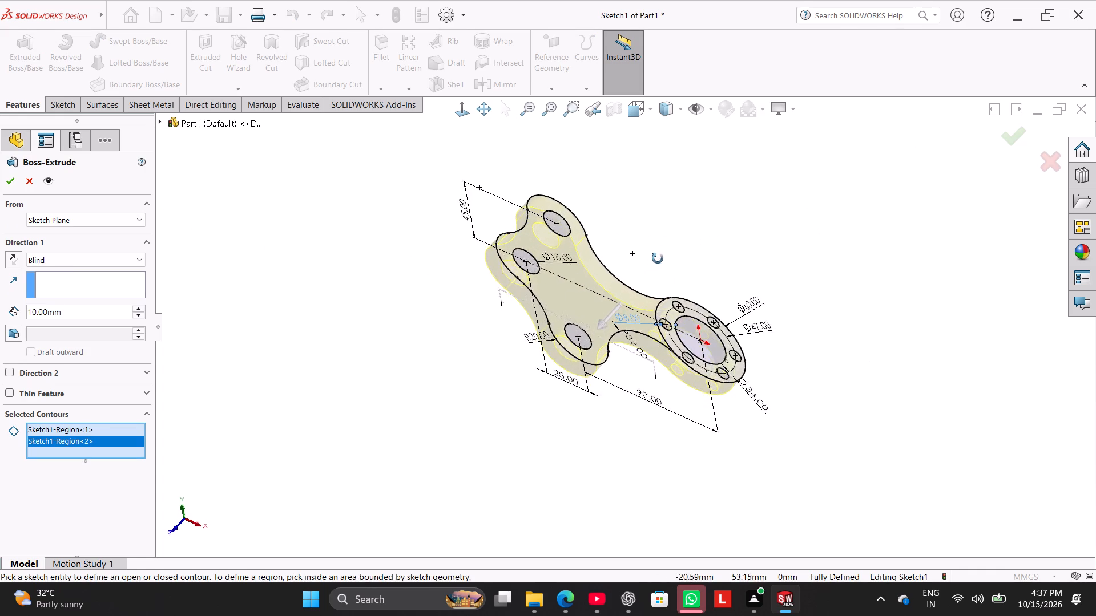
middle_drag(658, 258, 662, 245)
click(136, 255)
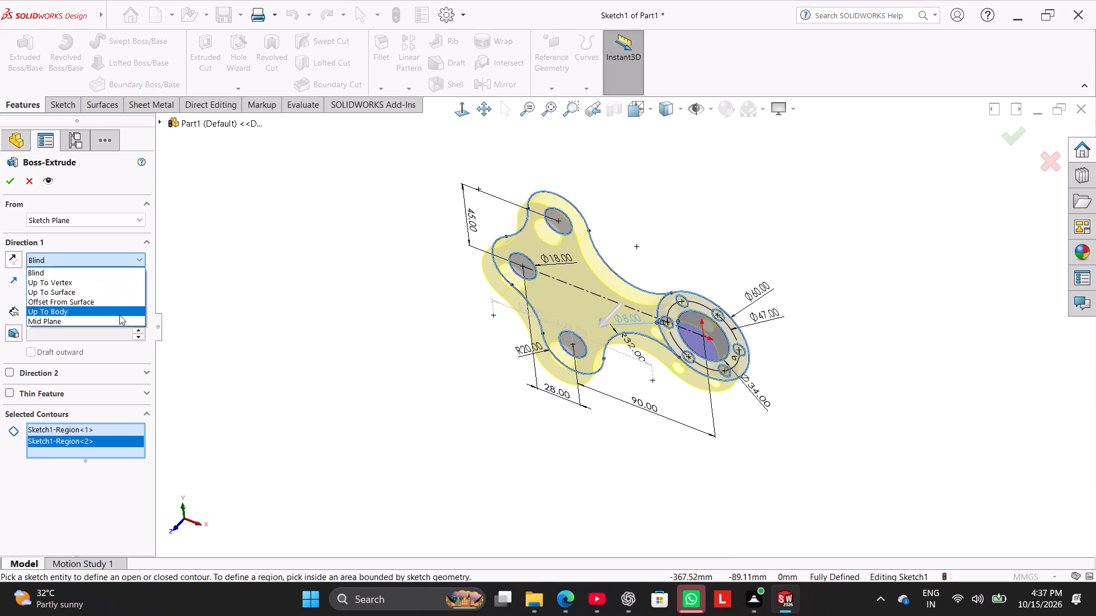
click(117, 326)
double_click(100, 317)
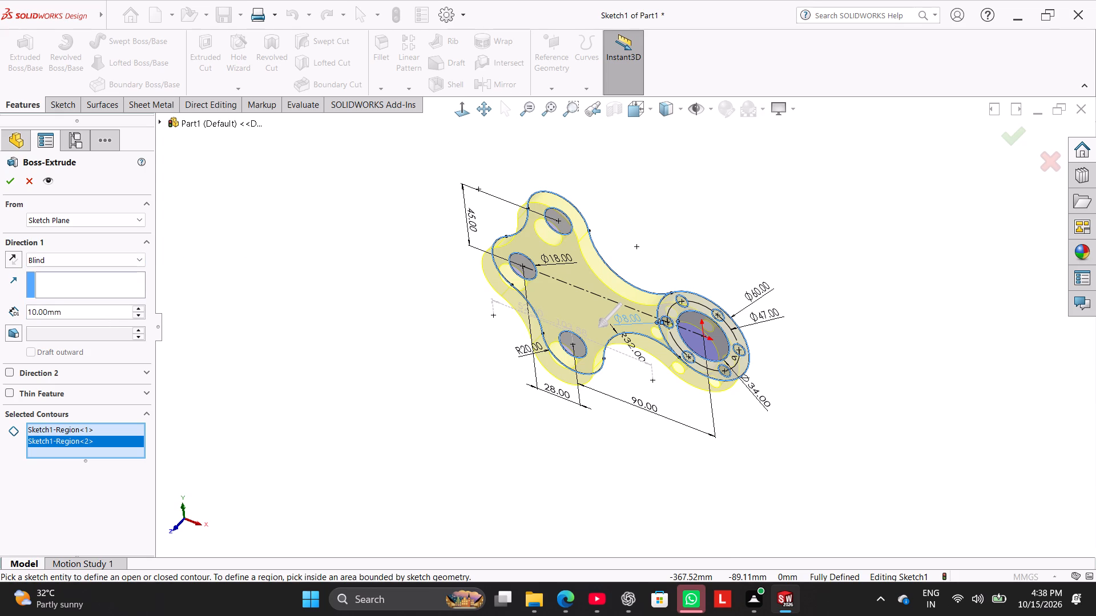
text(20)
key(Return)
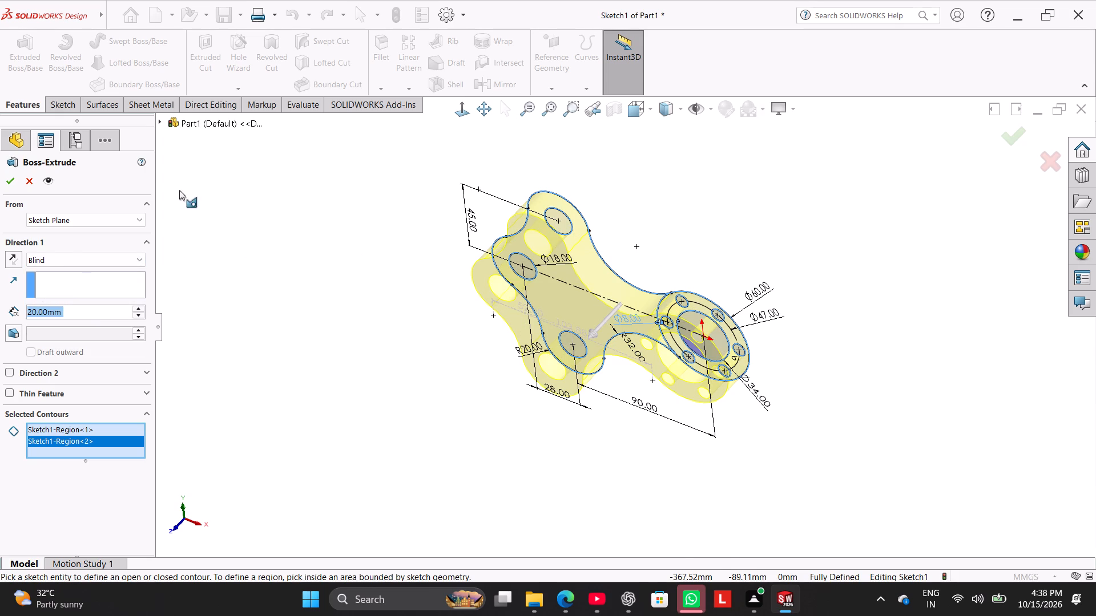
click(2, 188)
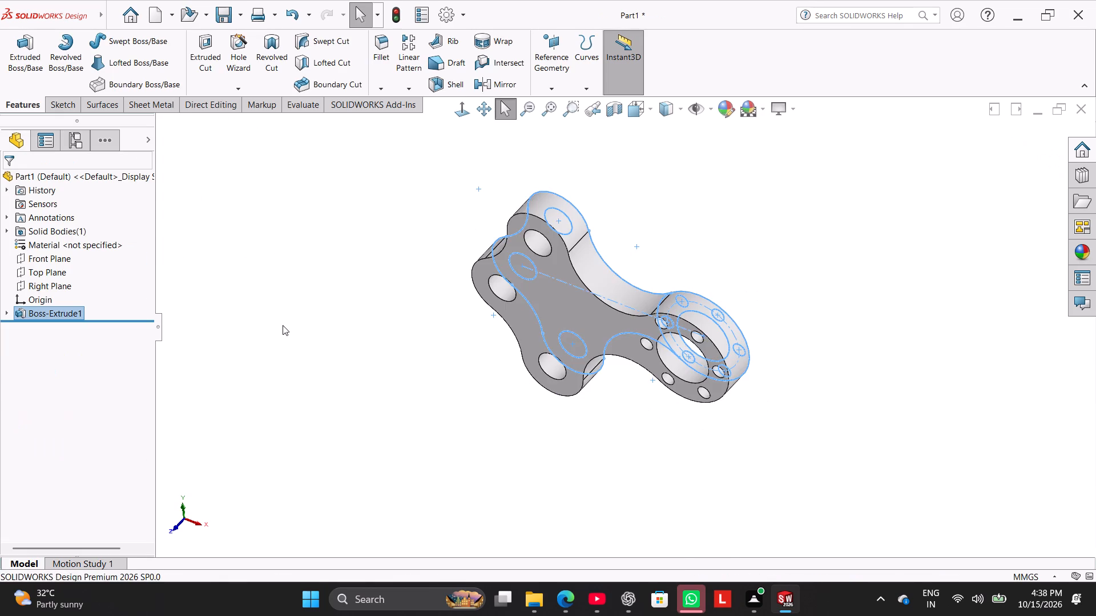
Set up a merged boss extrusion from Sketch1 using the 60 mm hub circle and the three 18 mm circles, 25 mm deep.
right_drag(283, 325, 442, 243)
click(323, 303)
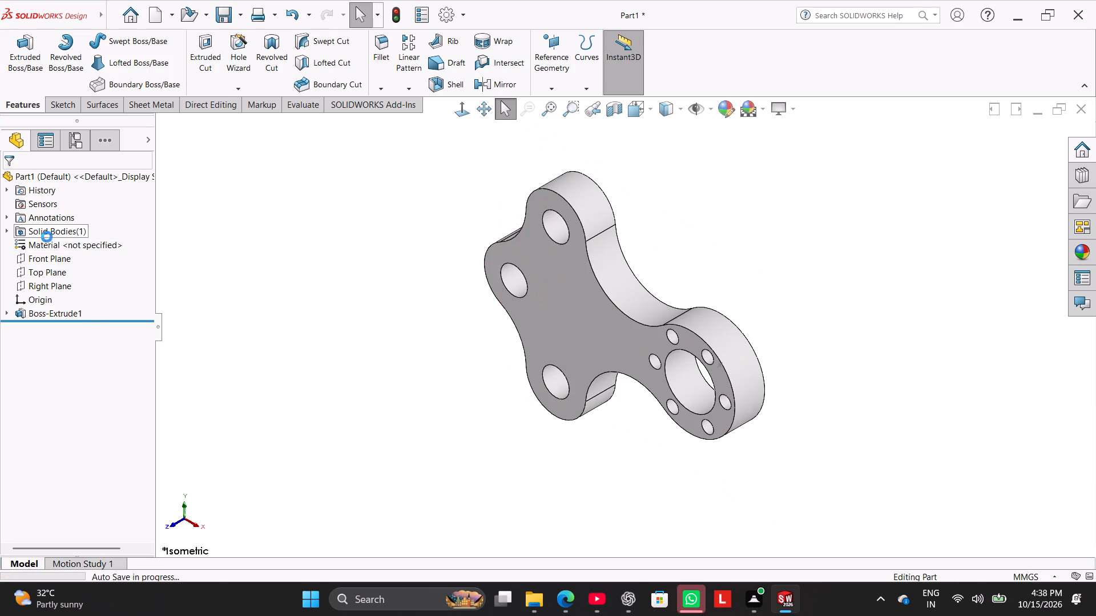
click(17, 75)
click(161, 122)
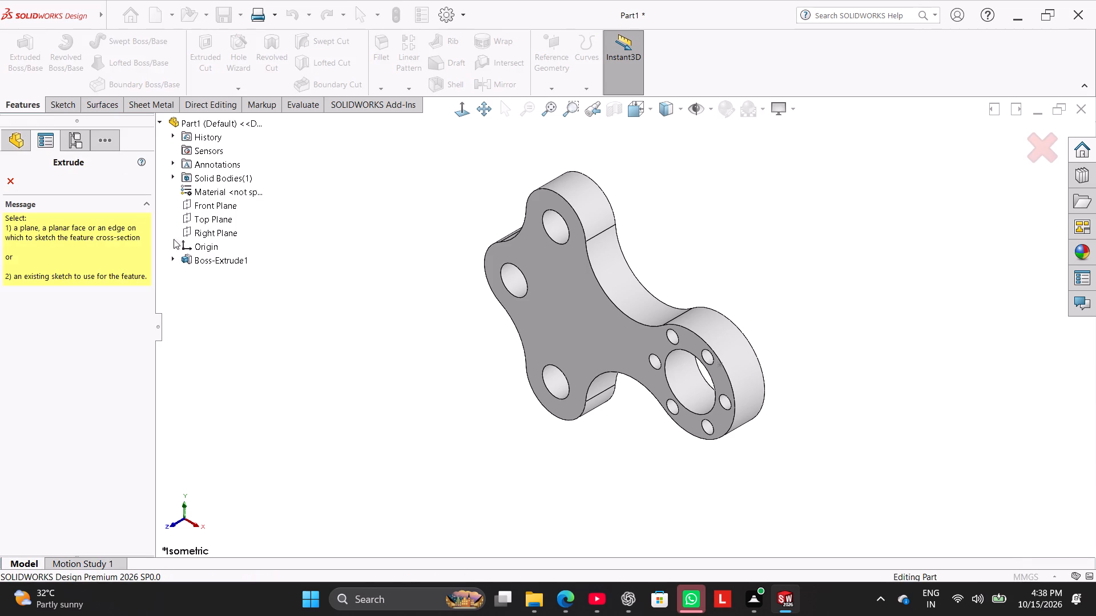
click(179, 260)
click(204, 272)
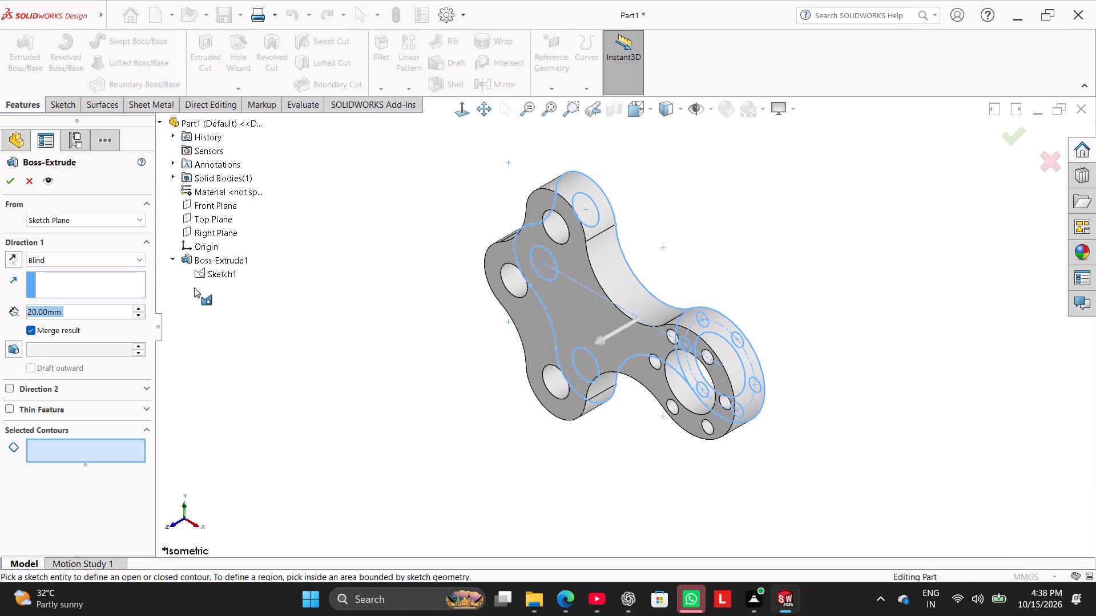
click(679, 321)
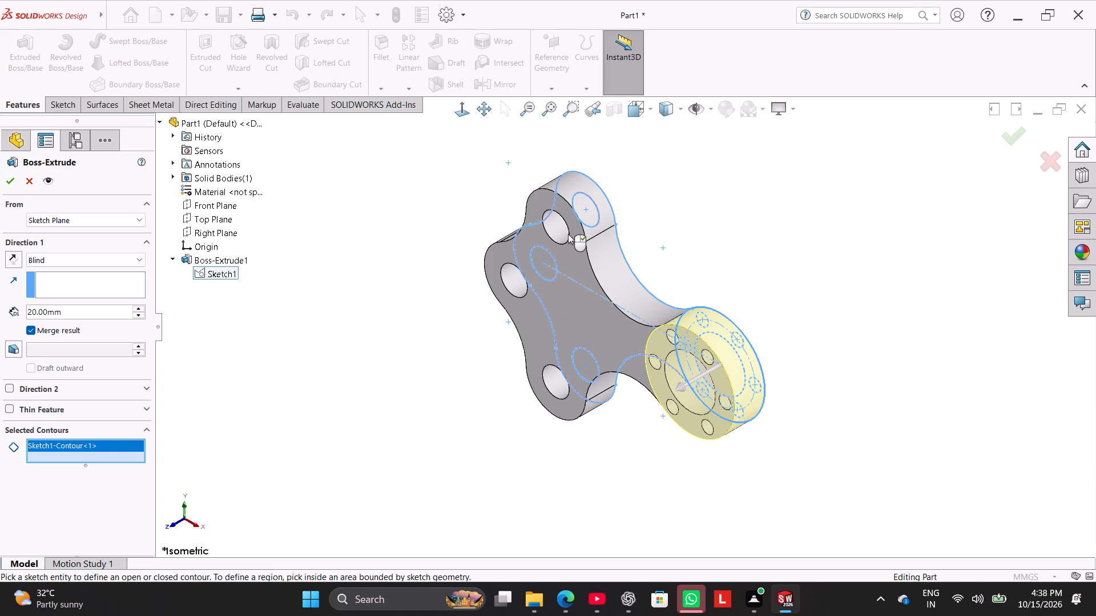
click(587, 224)
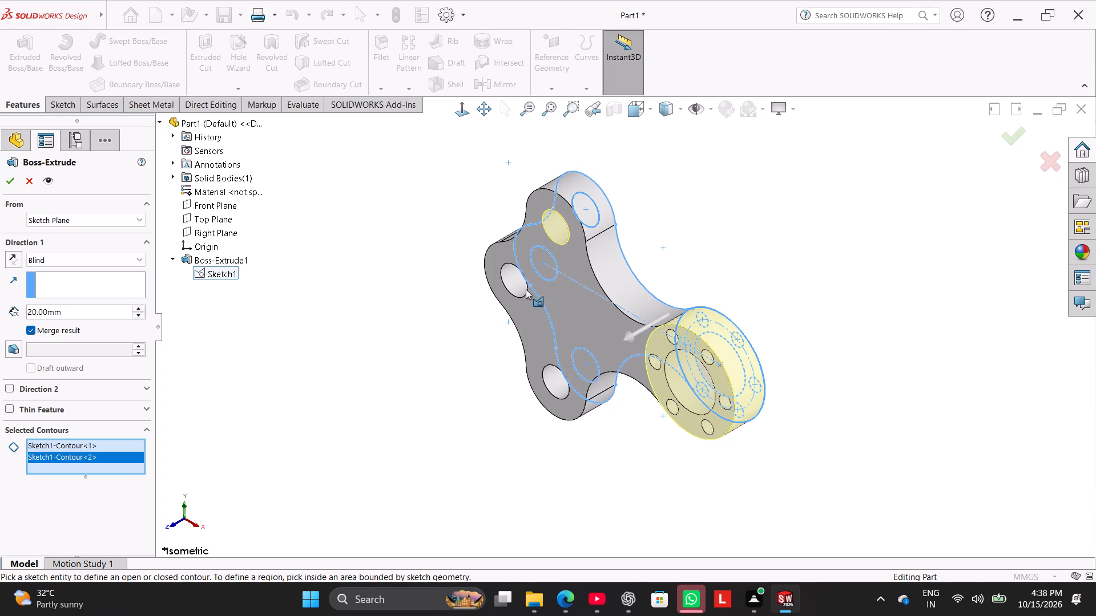
click(551, 279)
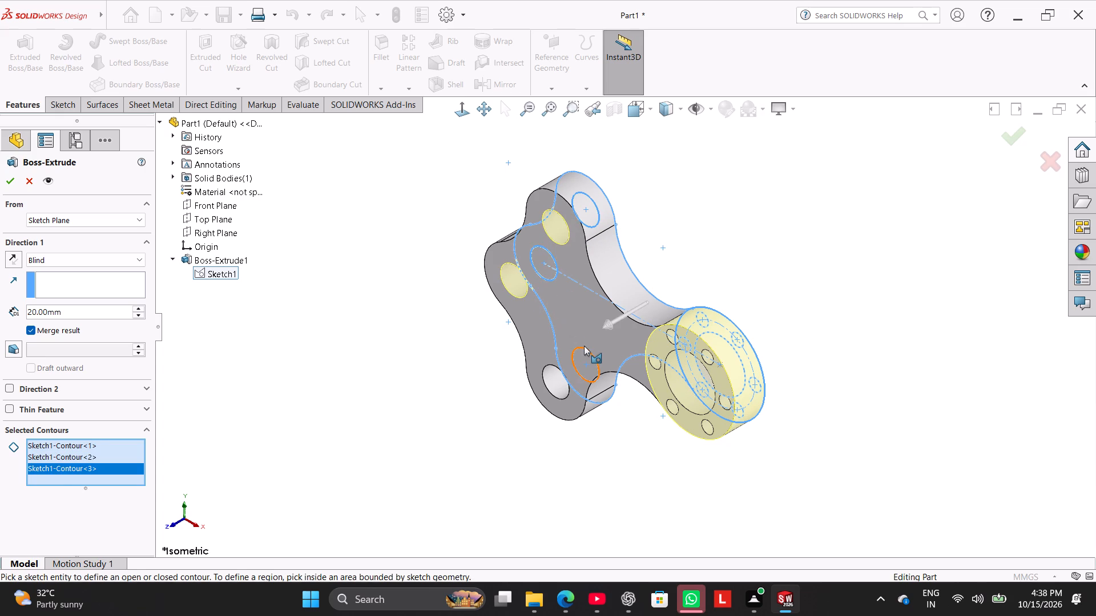
click(584, 346)
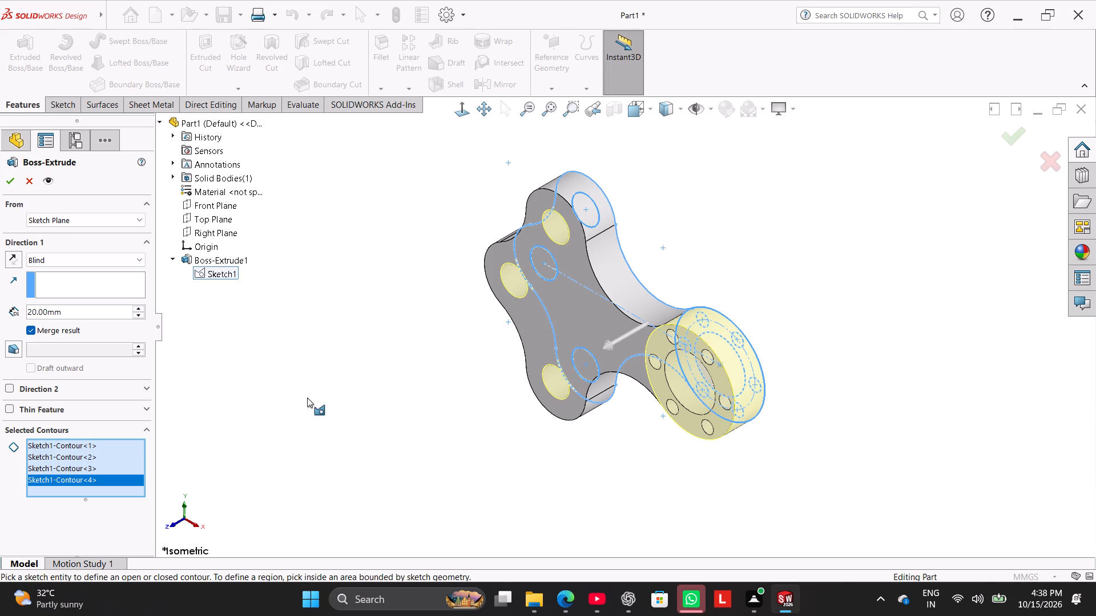
double_click(109, 311)
text(25)
key(Return)
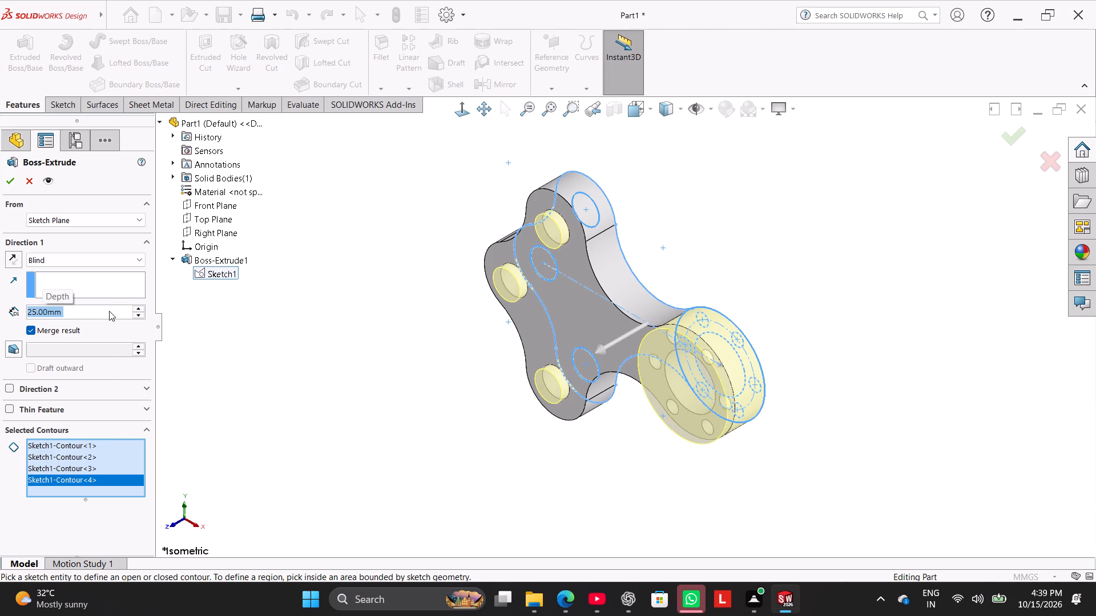
Set the hub and boss circle extrusion to Mid Plane and complete the feature.
click(119, 256)
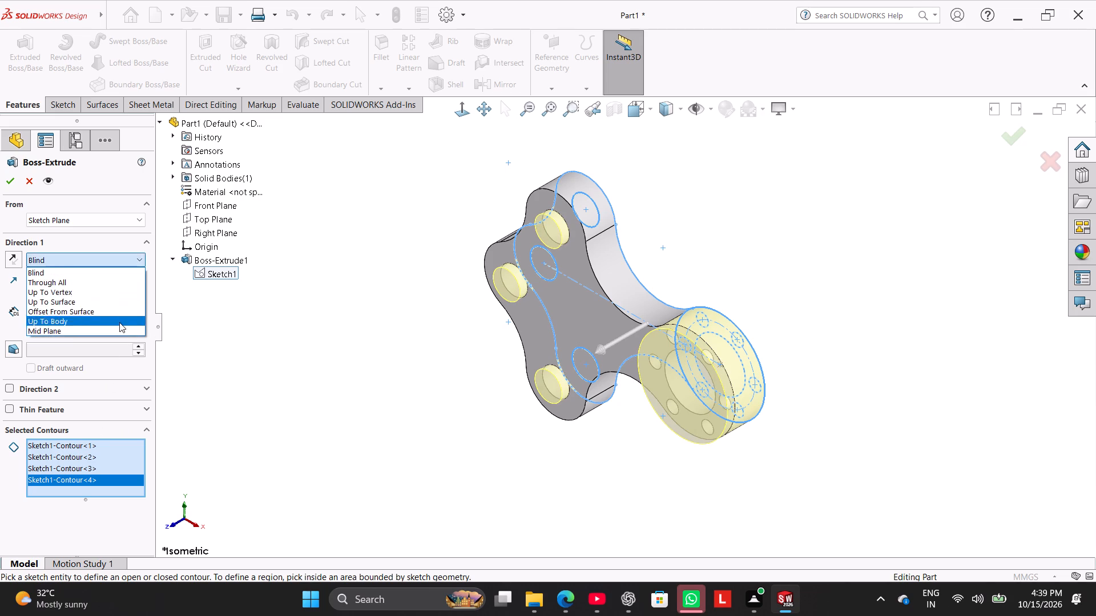
click(119, 326)
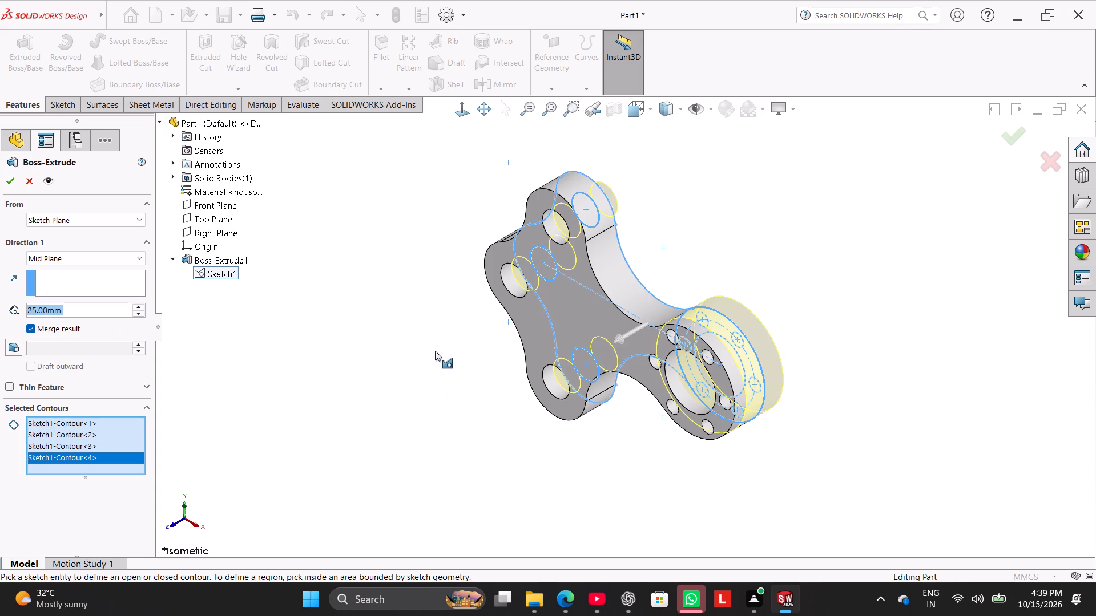
middle_drag(430, 363, 402, 405)
middle_click(402, 405)
middle_drag(402, 404, 427, 419)
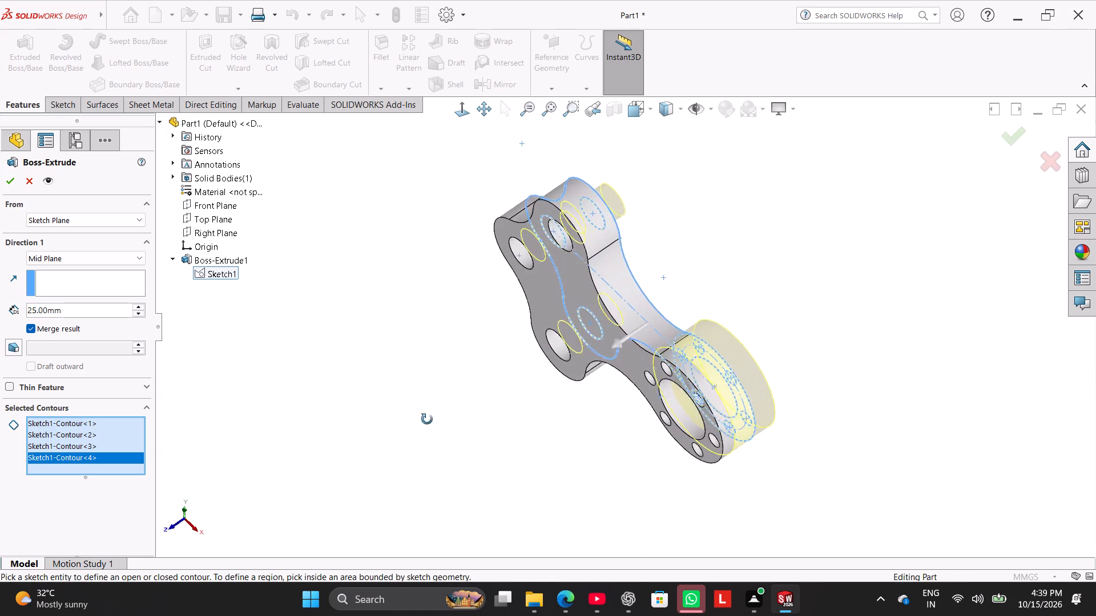
middle_drag(427, 419, 385, 411)
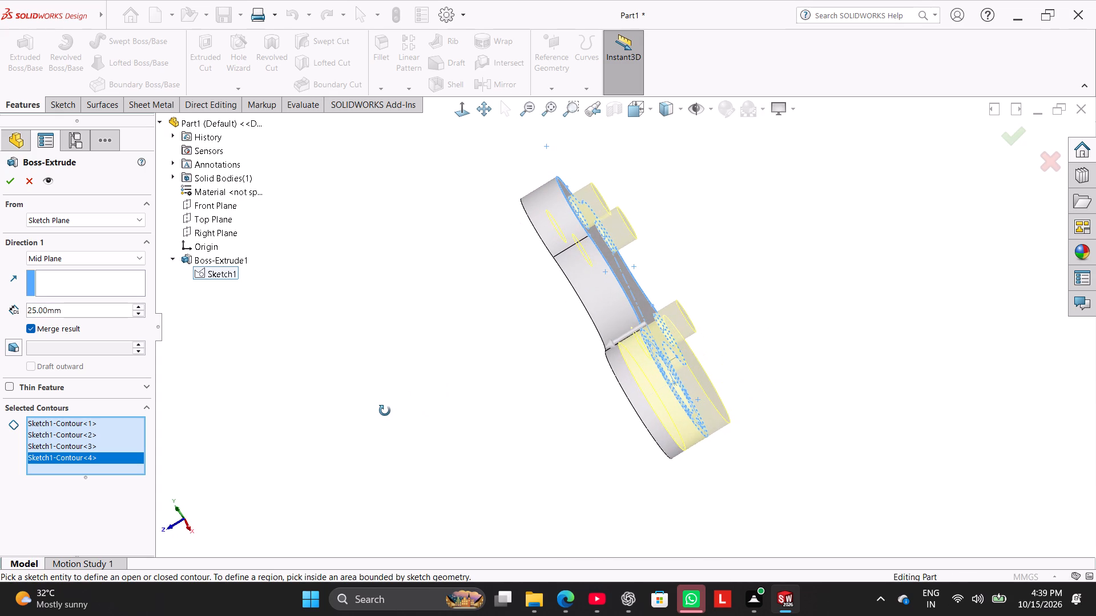
middle_drag(385, 411, 402, 375)
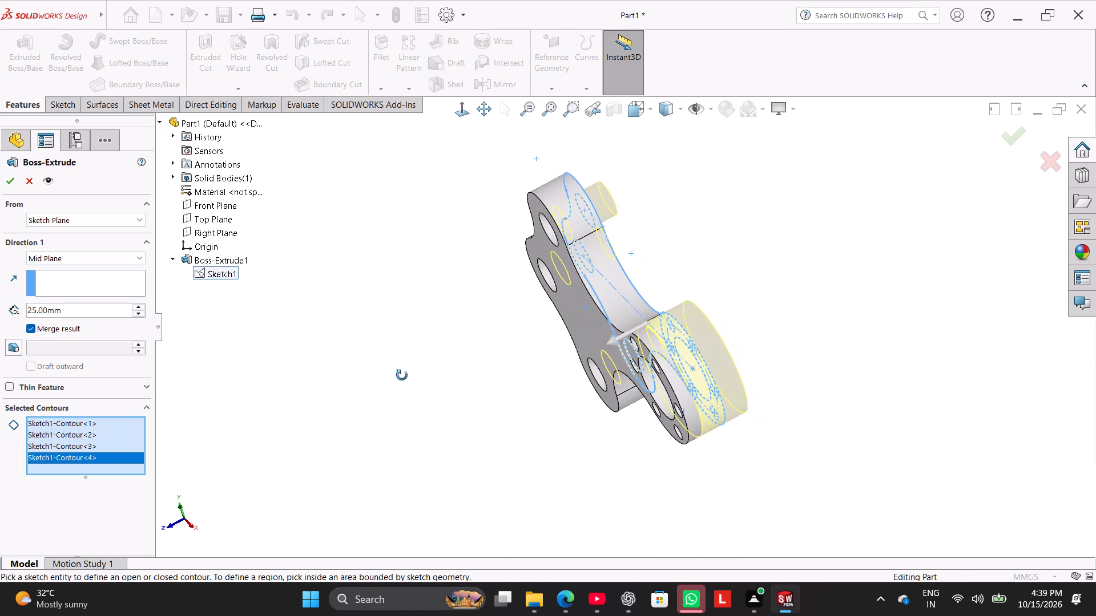
middle_drag(402, 375, 400, 377)
middle_drag(396, 392, 413, 385)
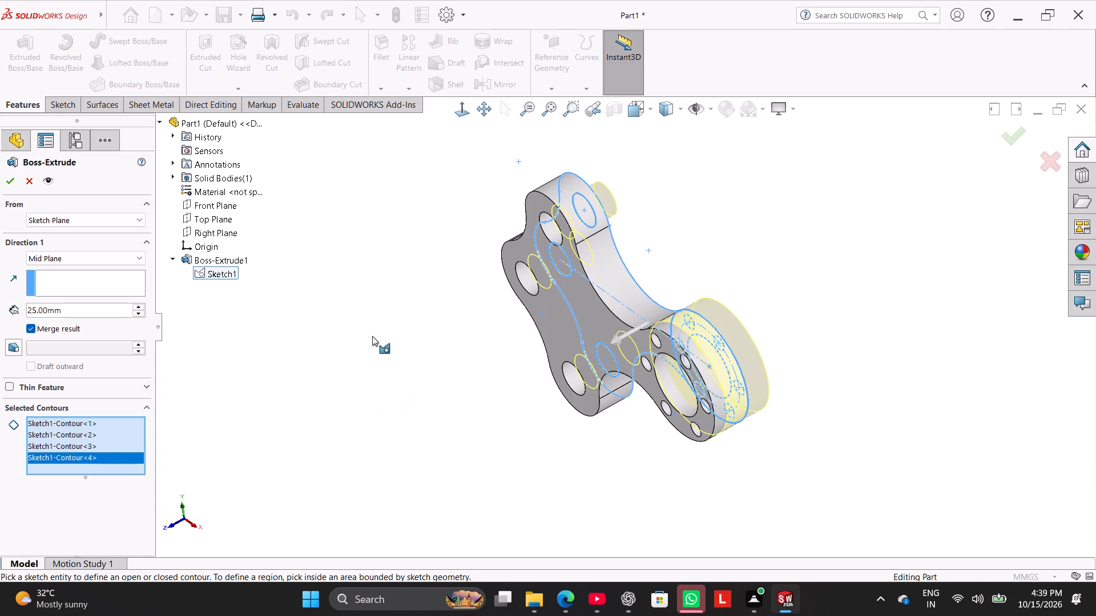
click(7, 177)
click(292, 299)
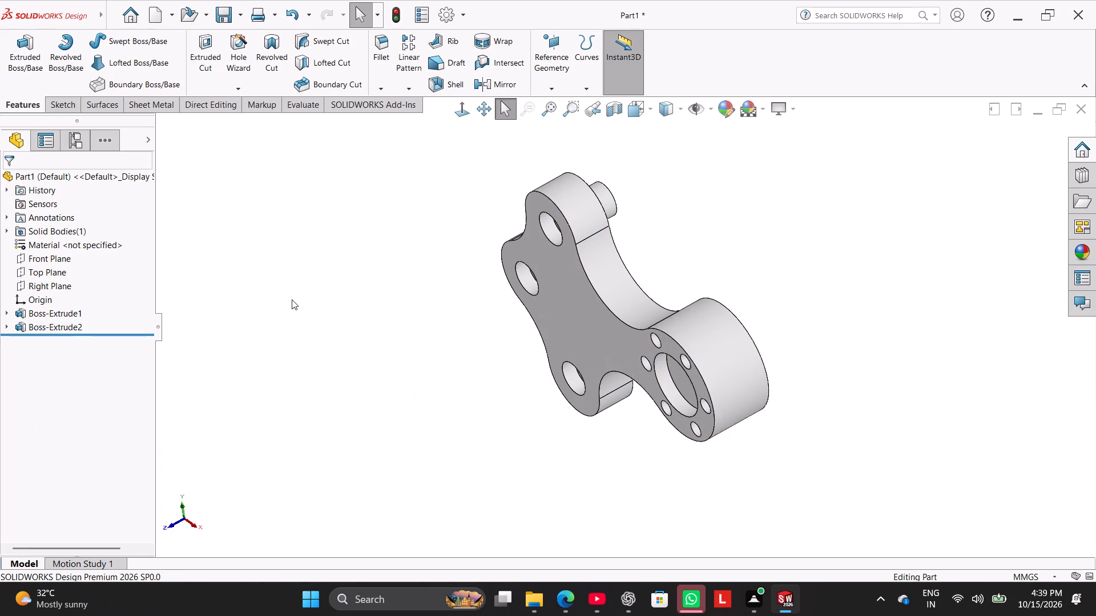
Edit the first extrusion, the 20 mm plate, so that its end condition is Mid Plane.
right_click(82, 313)
click(102, 278)
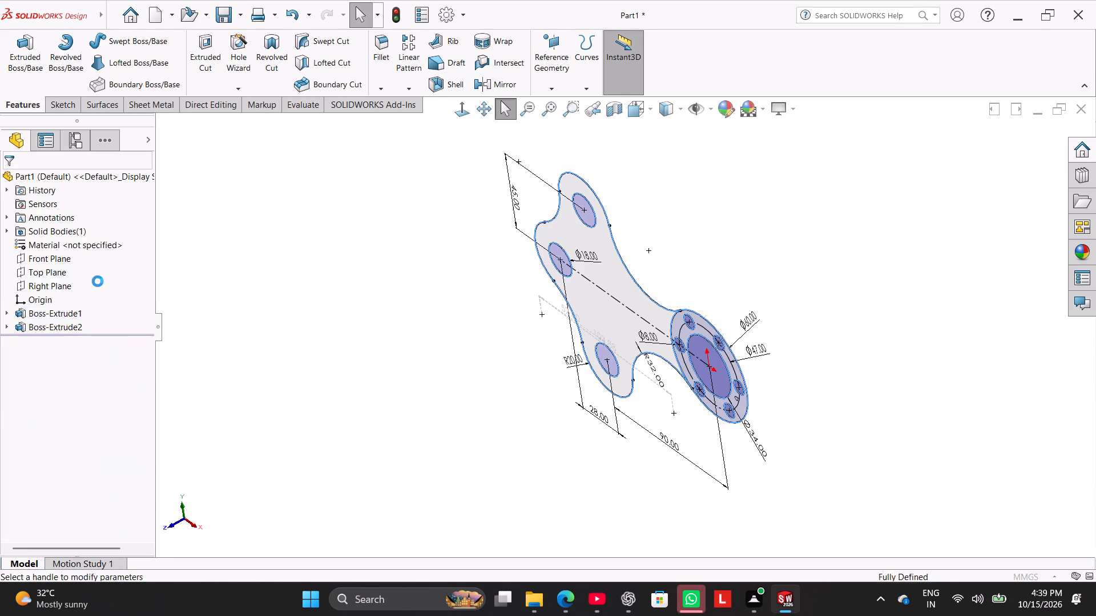
click(79, 263)
click(91, 316)
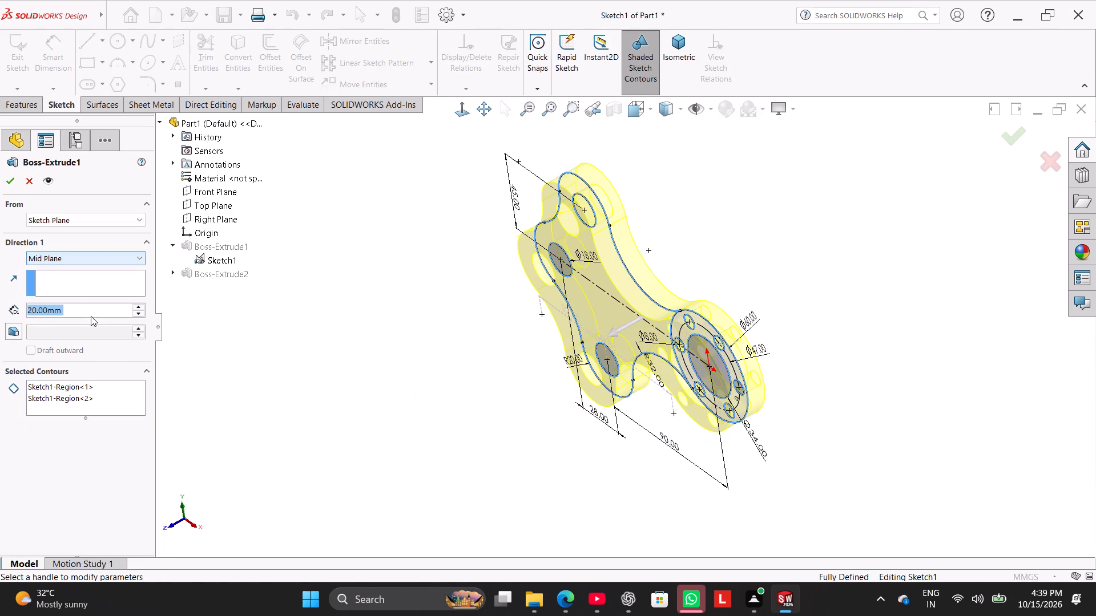
click(7, 177)
click(277, 275)
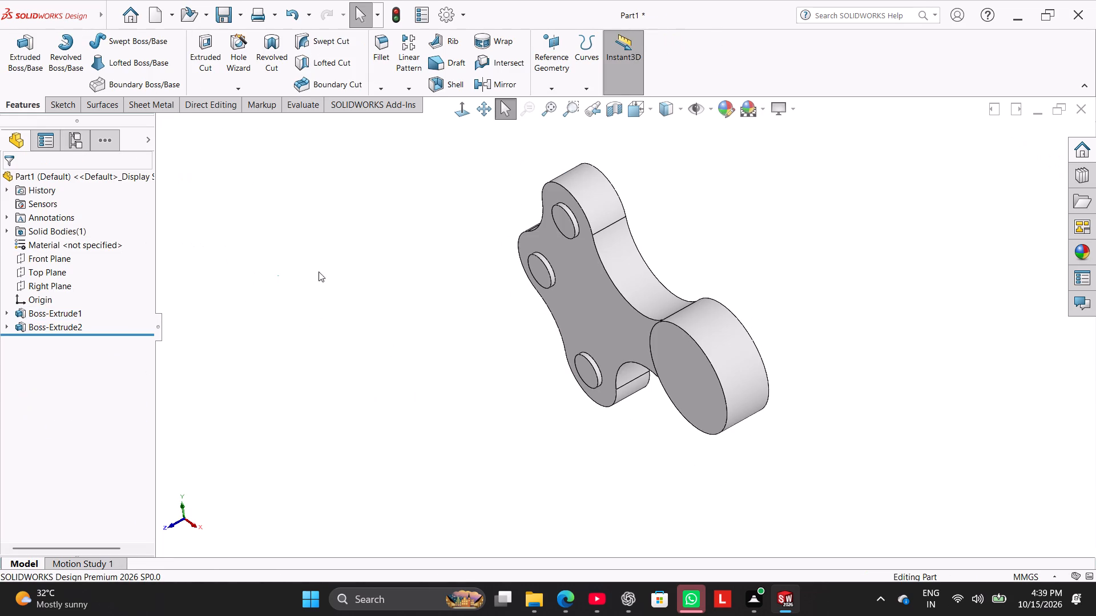
Edit the Mid Plane extrusion of the hub and three boss circles to a depth of 30 mm.
middle_drag(370, 263, 378, 299)
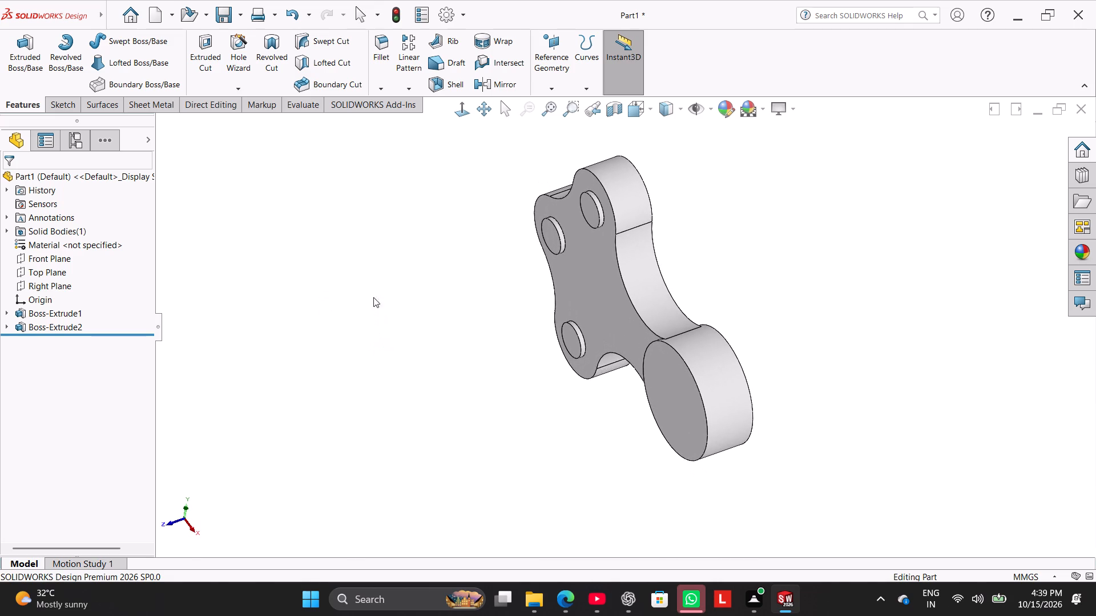
right_click(71, 326)
click(84, 290)
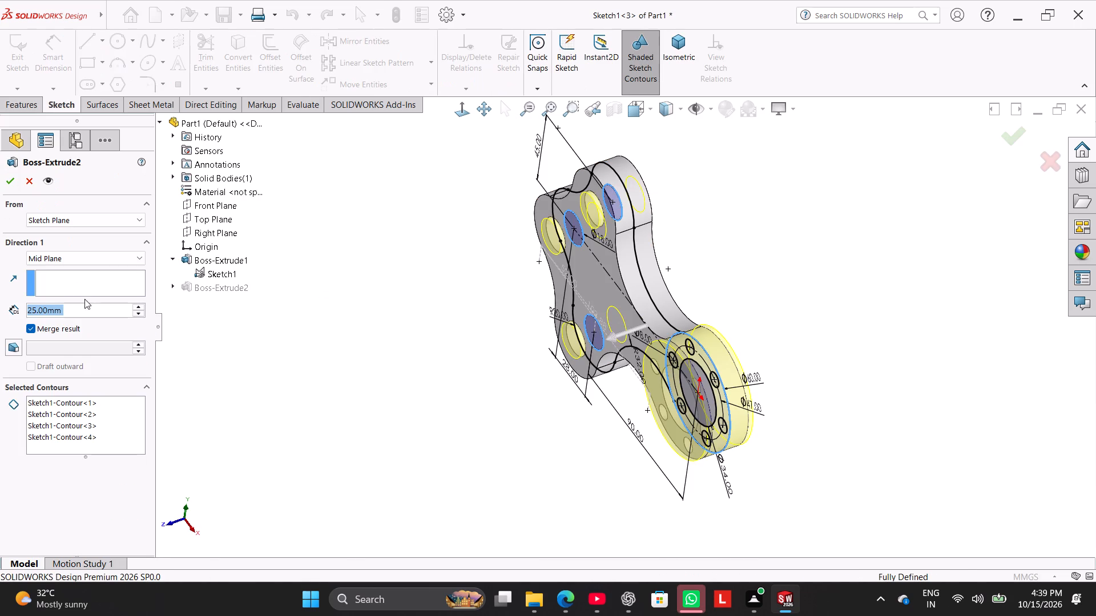
text(30)
key(Return)
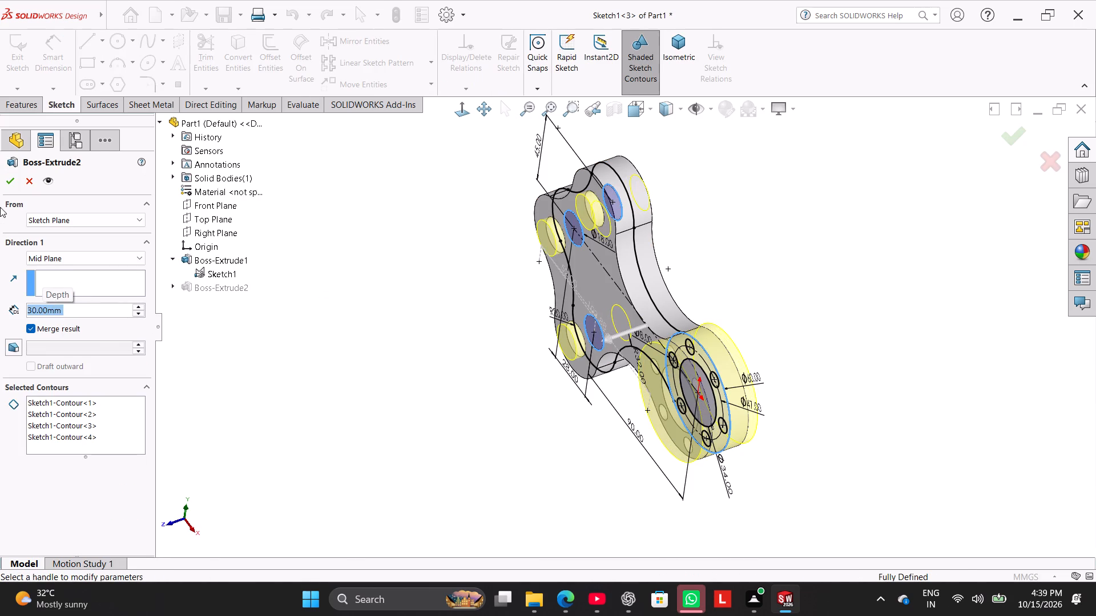
click(6, 188)
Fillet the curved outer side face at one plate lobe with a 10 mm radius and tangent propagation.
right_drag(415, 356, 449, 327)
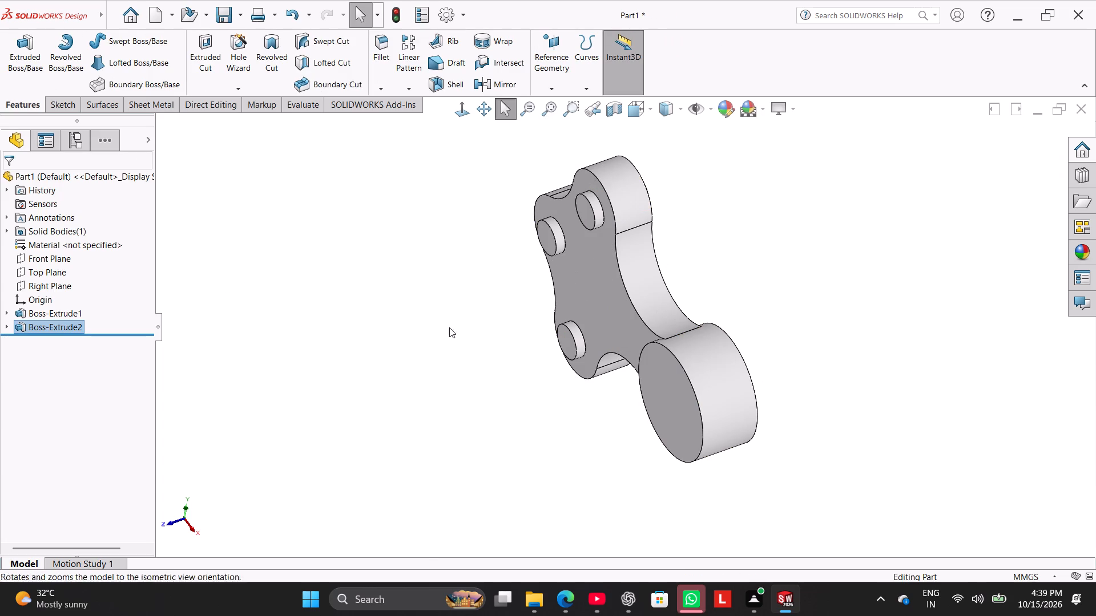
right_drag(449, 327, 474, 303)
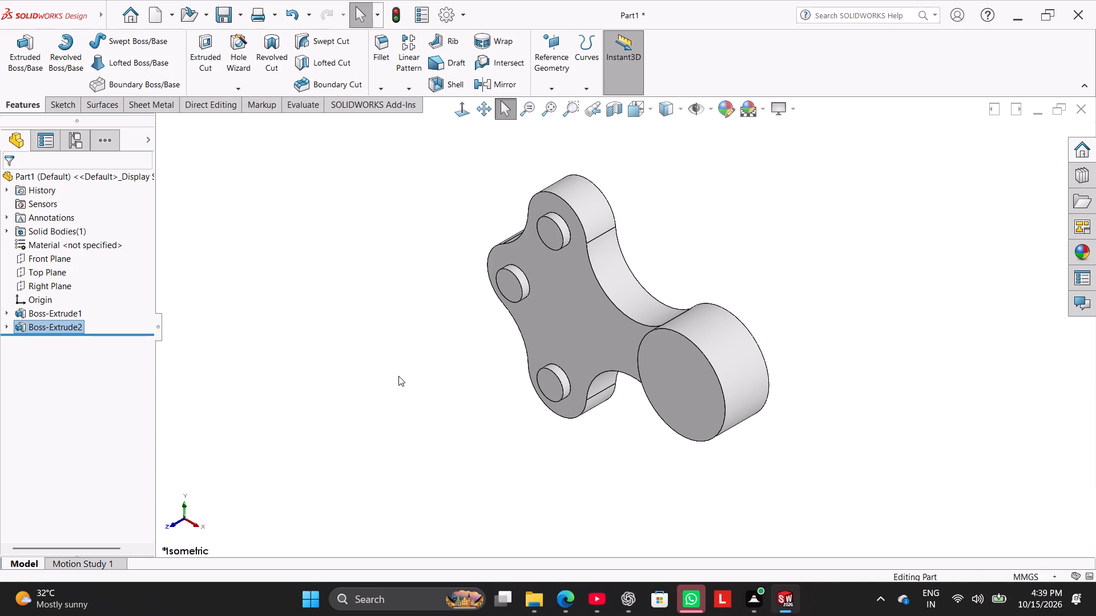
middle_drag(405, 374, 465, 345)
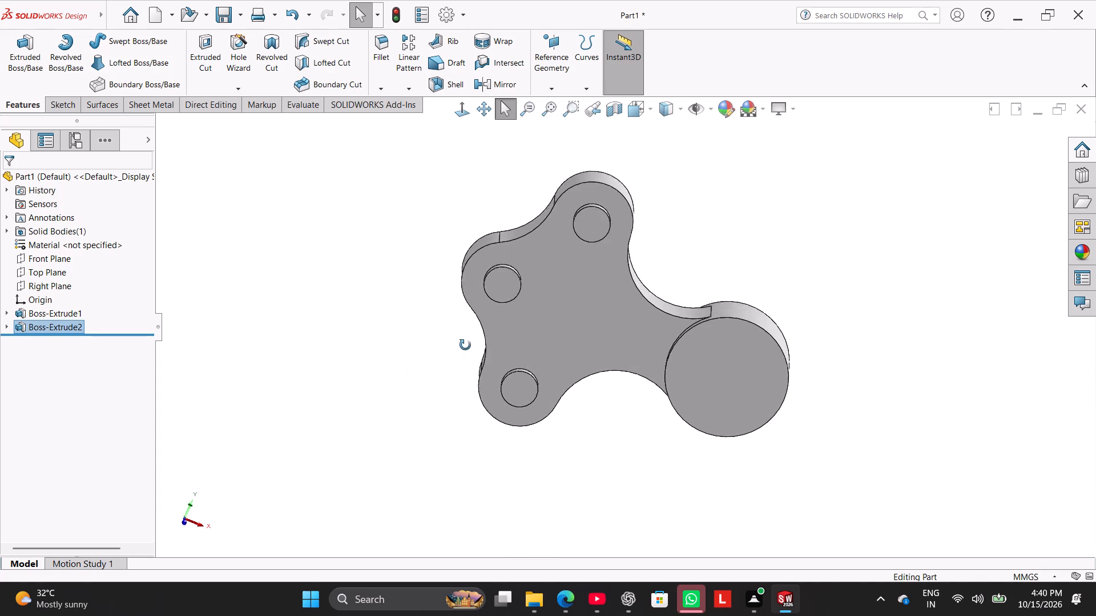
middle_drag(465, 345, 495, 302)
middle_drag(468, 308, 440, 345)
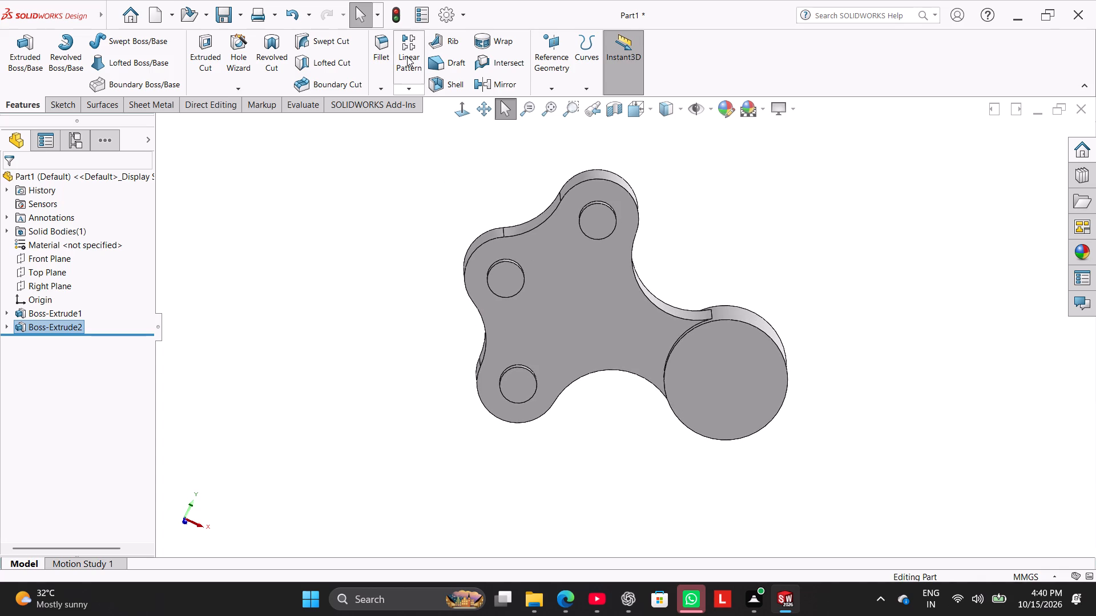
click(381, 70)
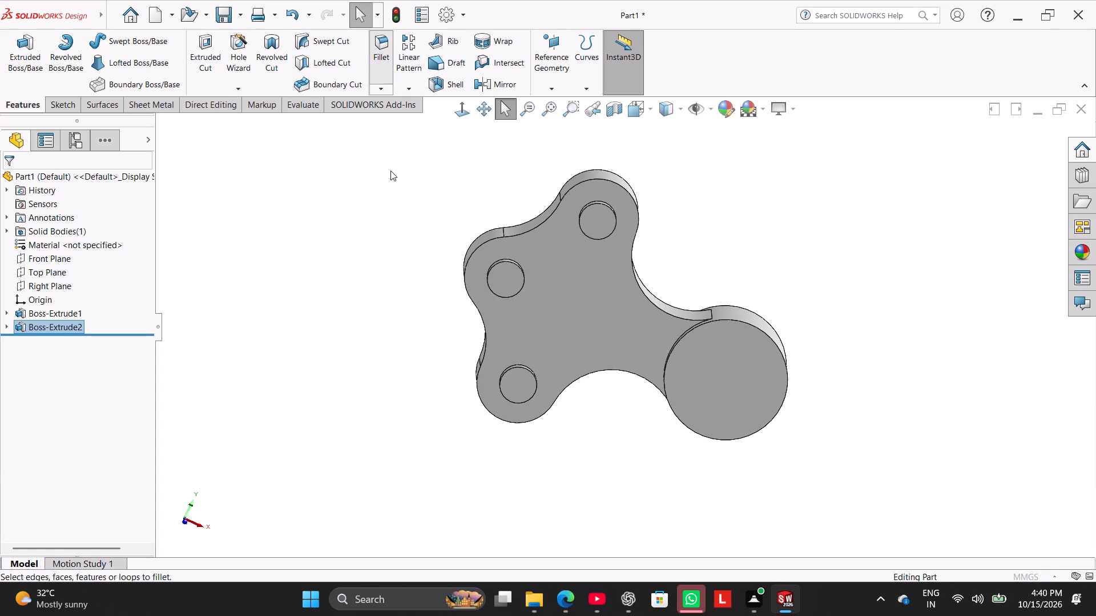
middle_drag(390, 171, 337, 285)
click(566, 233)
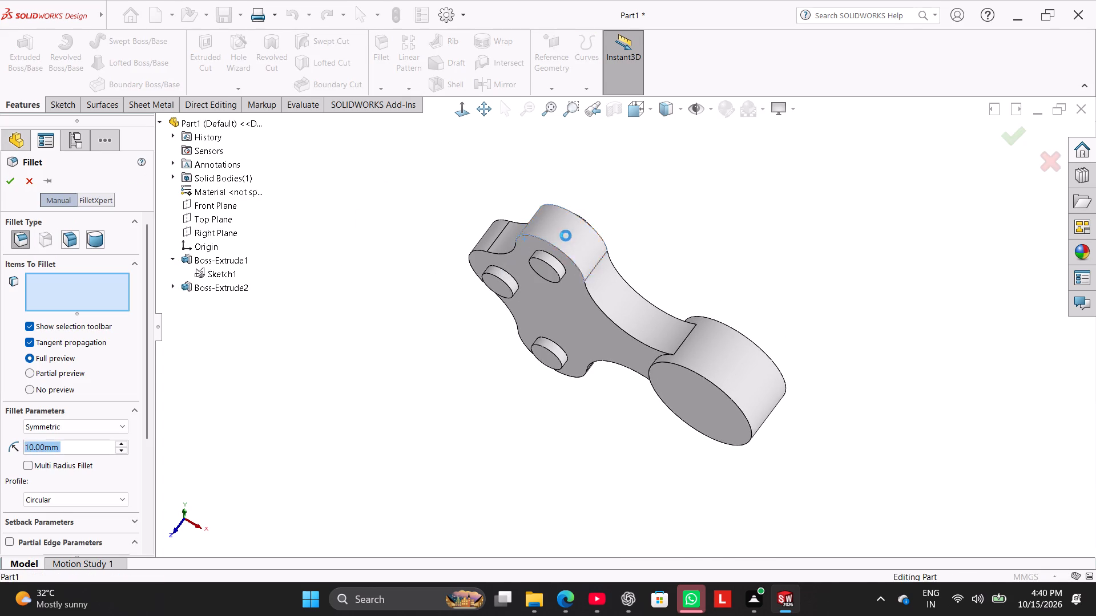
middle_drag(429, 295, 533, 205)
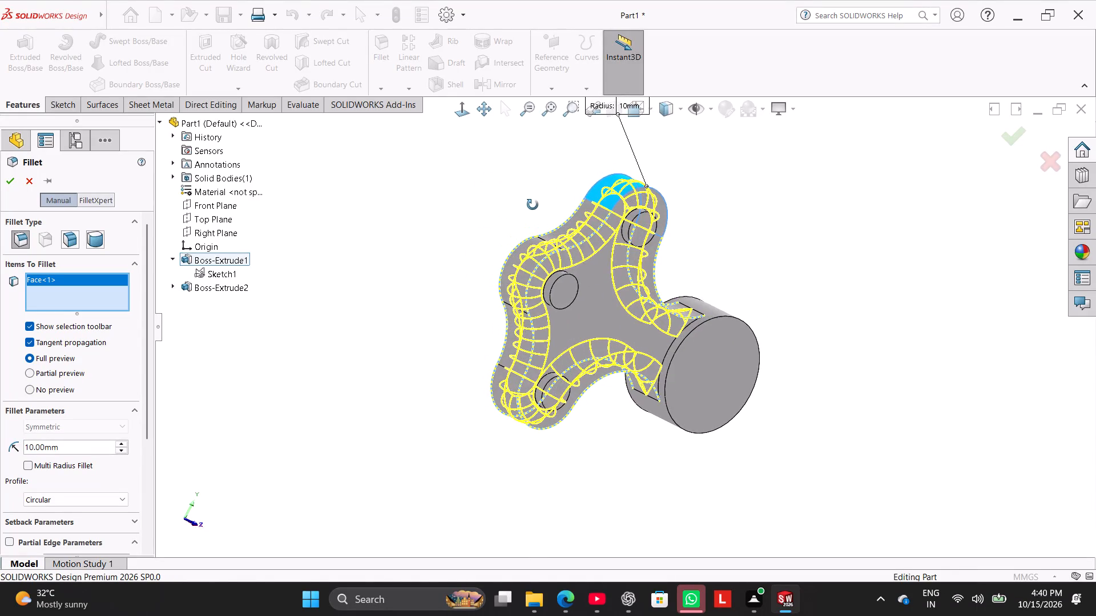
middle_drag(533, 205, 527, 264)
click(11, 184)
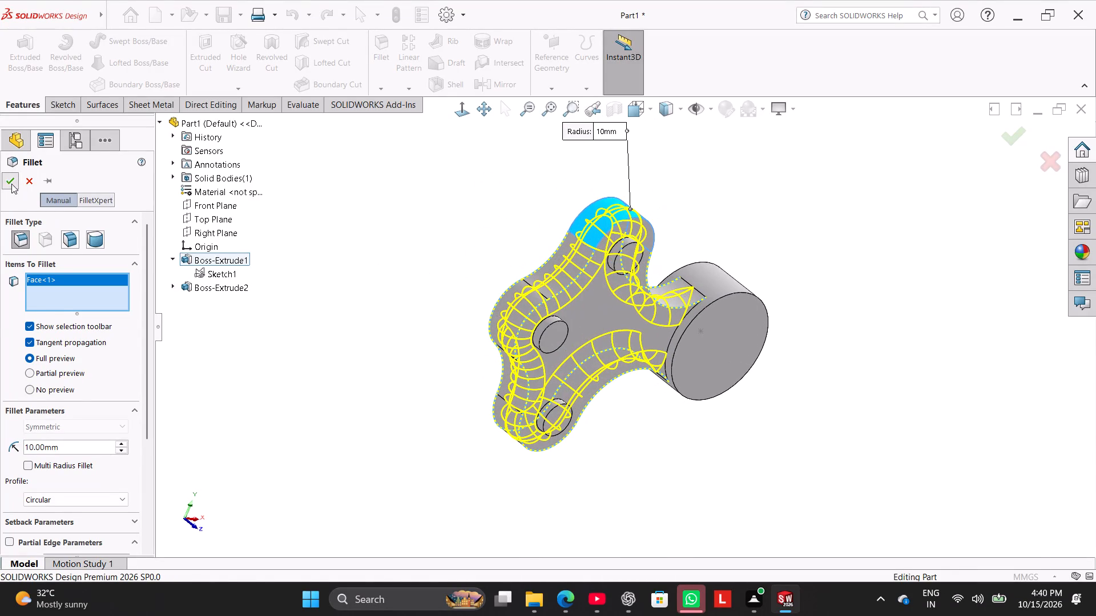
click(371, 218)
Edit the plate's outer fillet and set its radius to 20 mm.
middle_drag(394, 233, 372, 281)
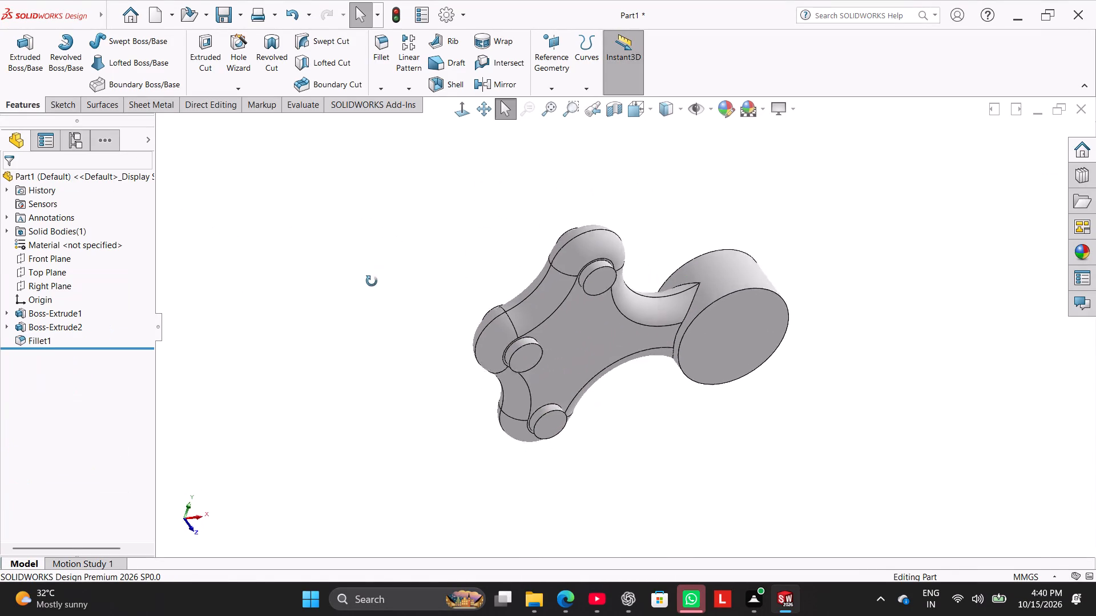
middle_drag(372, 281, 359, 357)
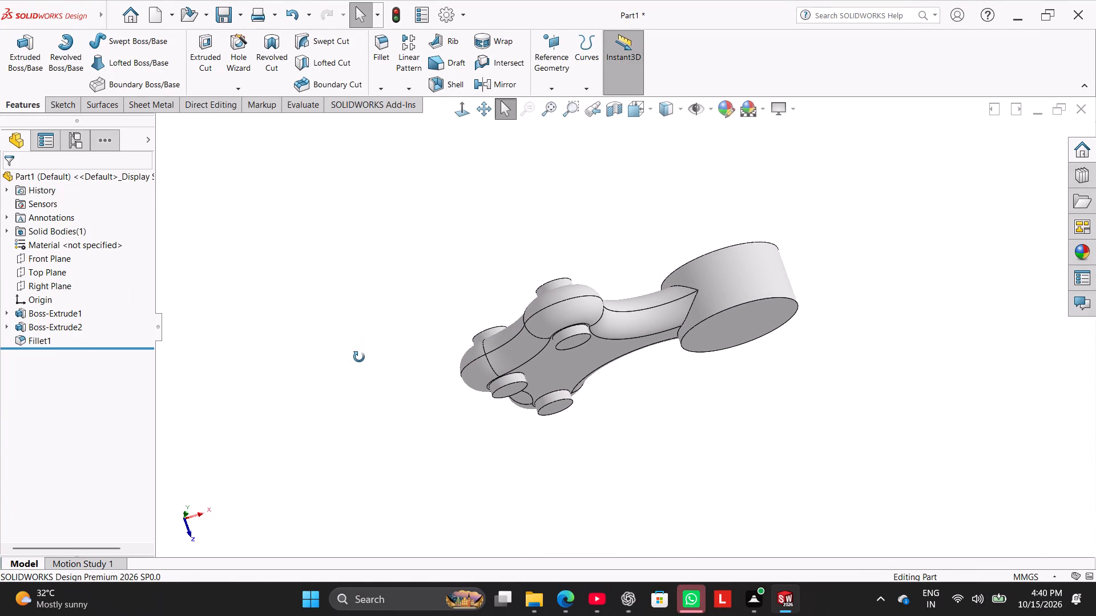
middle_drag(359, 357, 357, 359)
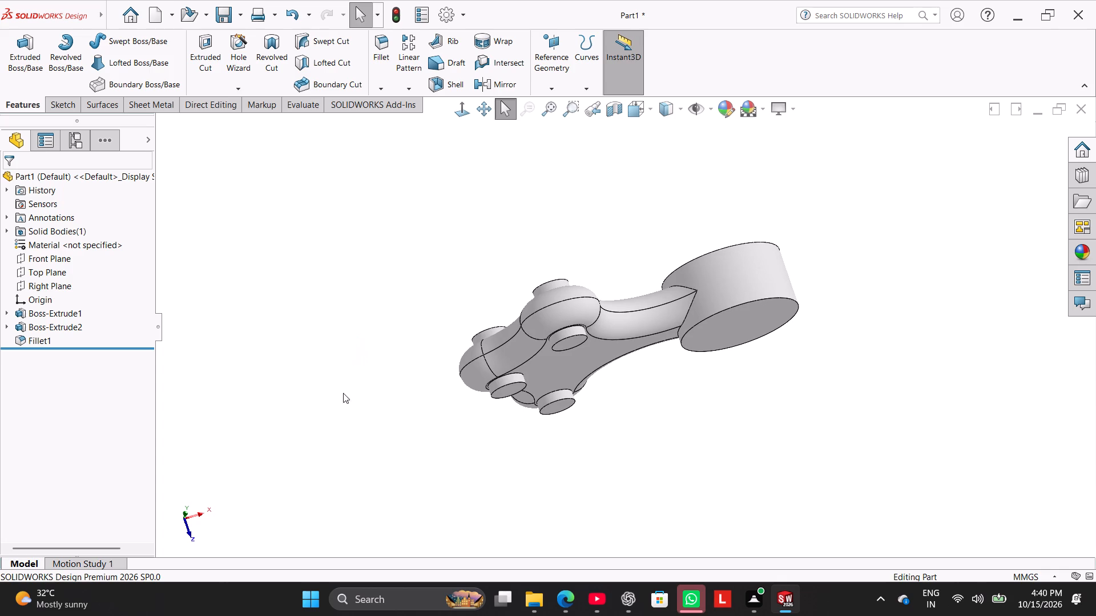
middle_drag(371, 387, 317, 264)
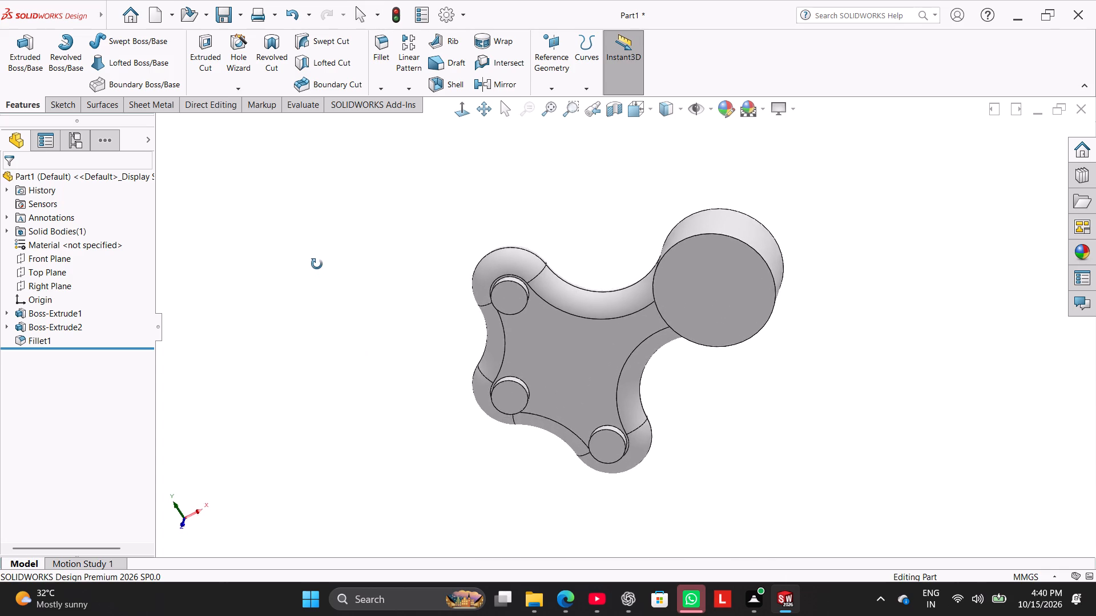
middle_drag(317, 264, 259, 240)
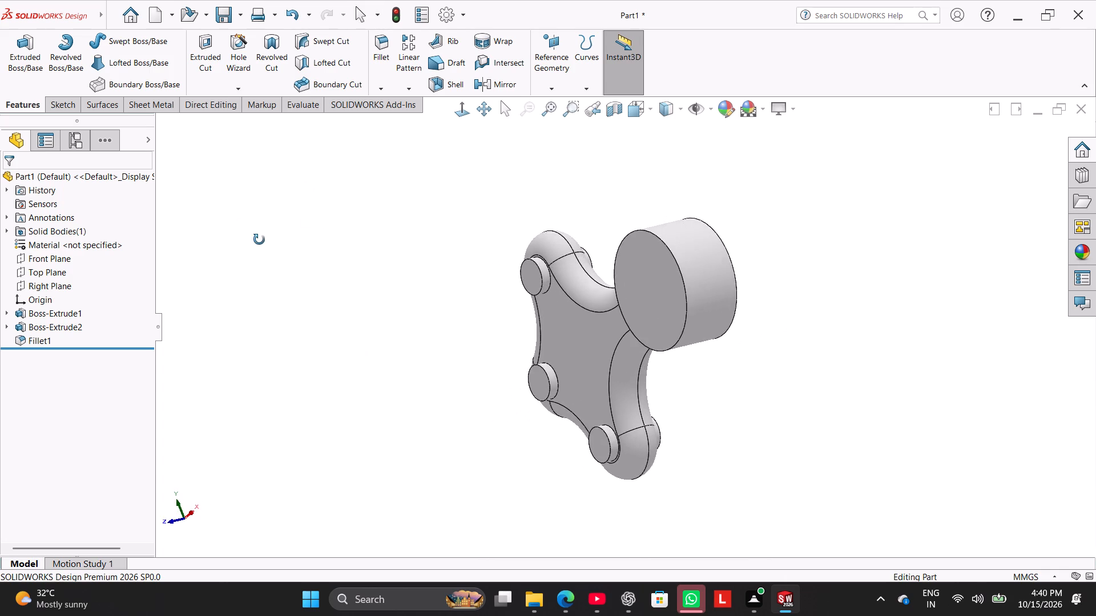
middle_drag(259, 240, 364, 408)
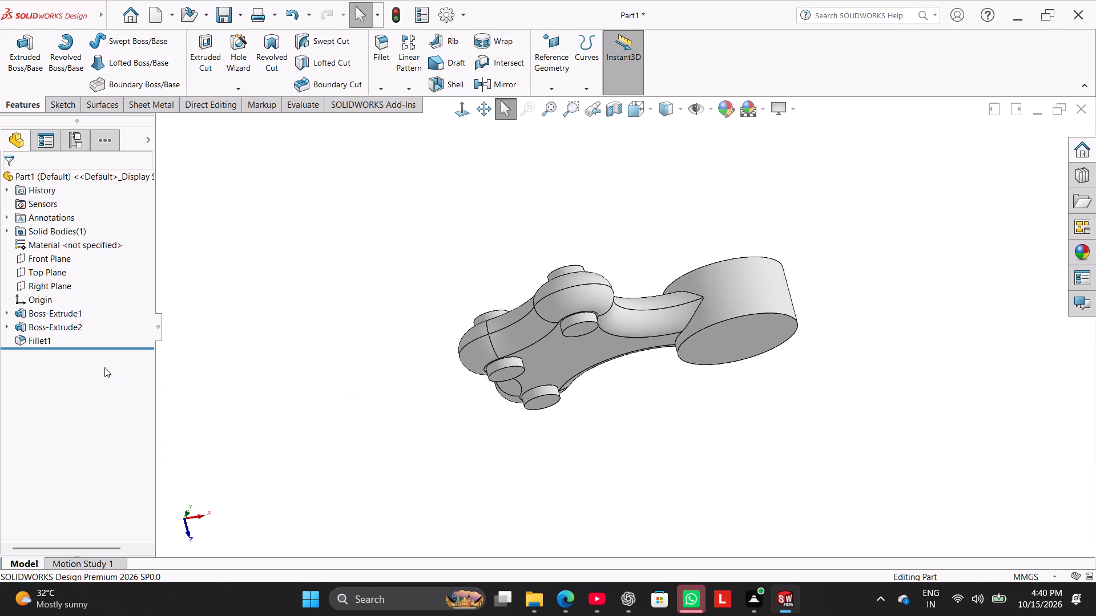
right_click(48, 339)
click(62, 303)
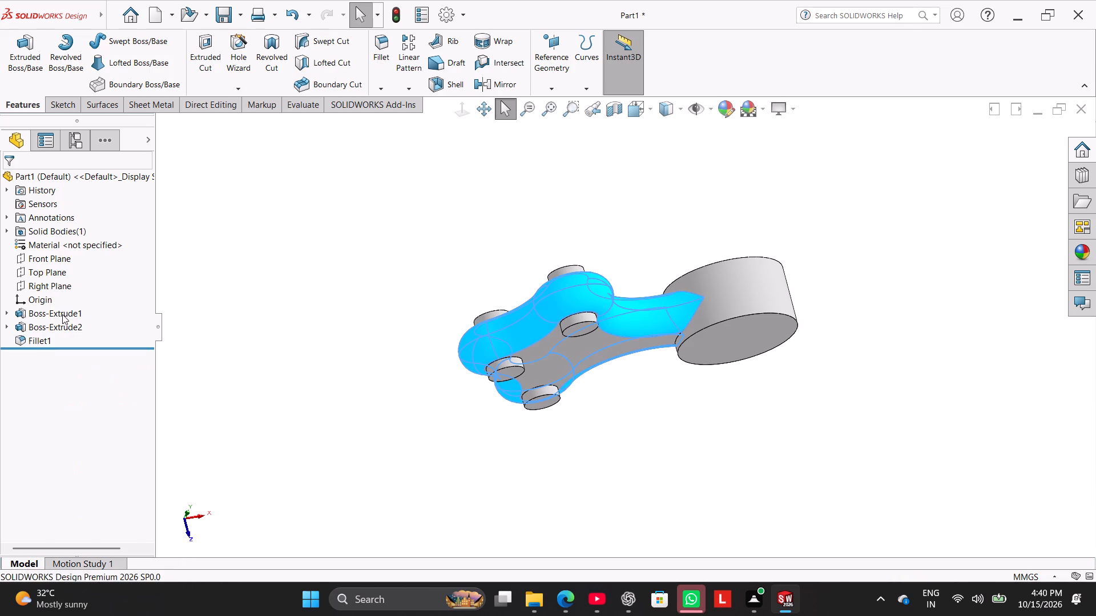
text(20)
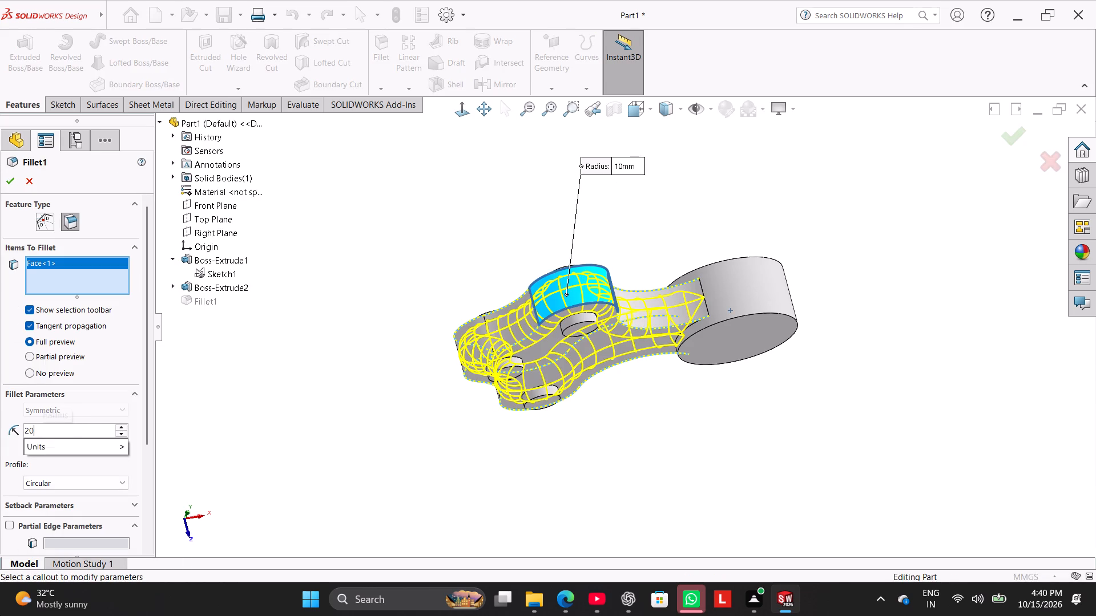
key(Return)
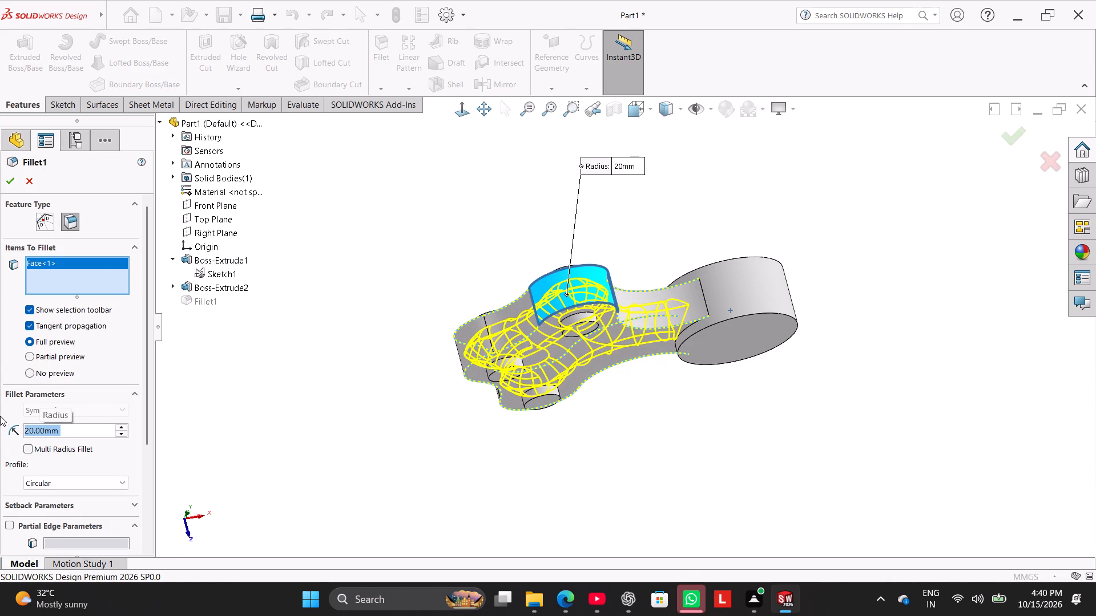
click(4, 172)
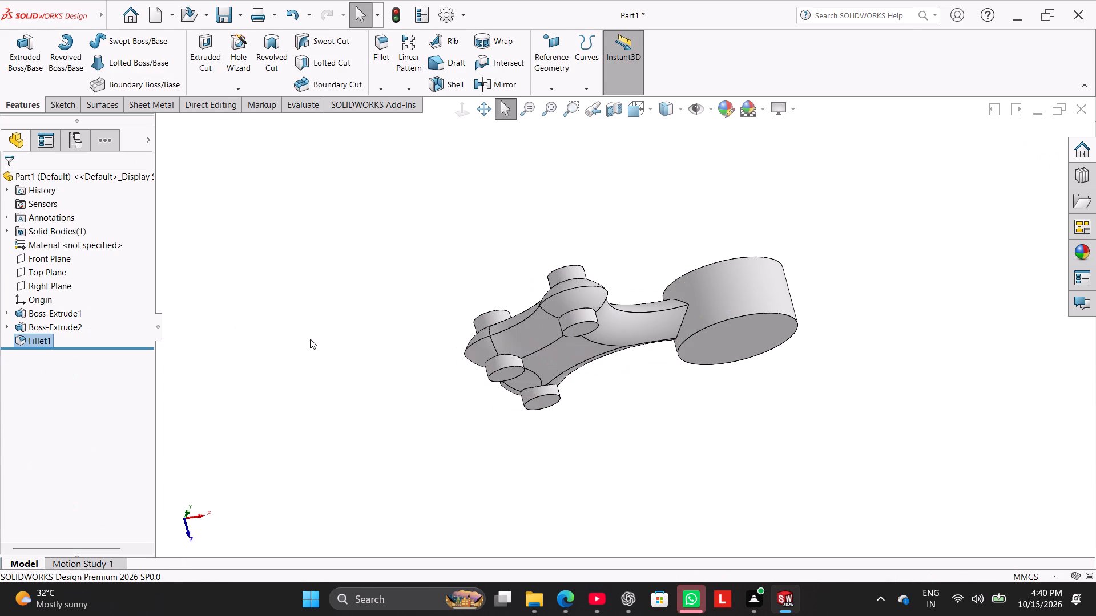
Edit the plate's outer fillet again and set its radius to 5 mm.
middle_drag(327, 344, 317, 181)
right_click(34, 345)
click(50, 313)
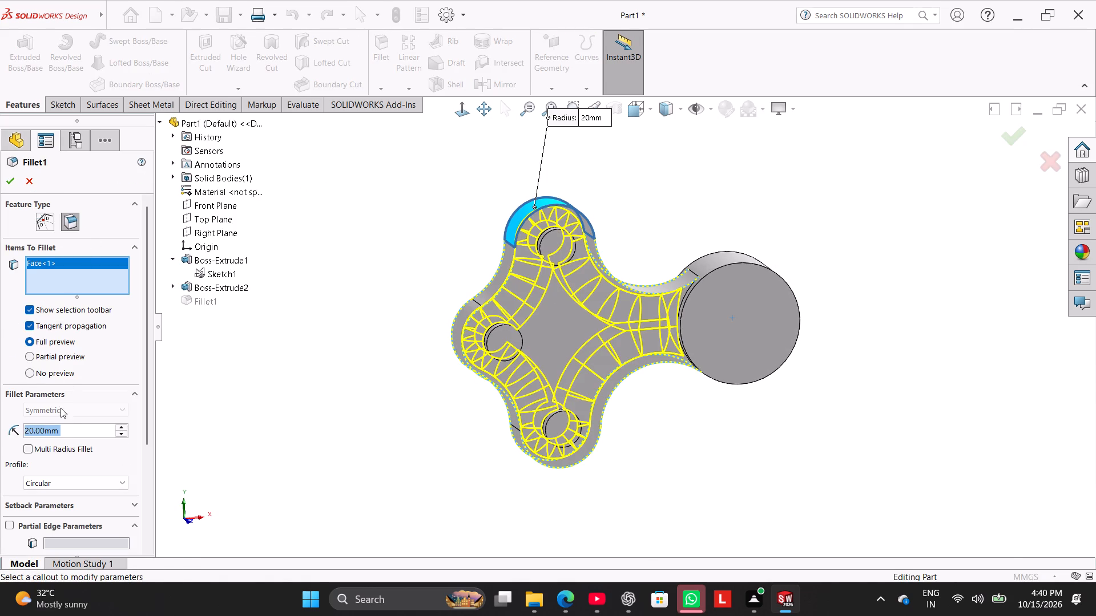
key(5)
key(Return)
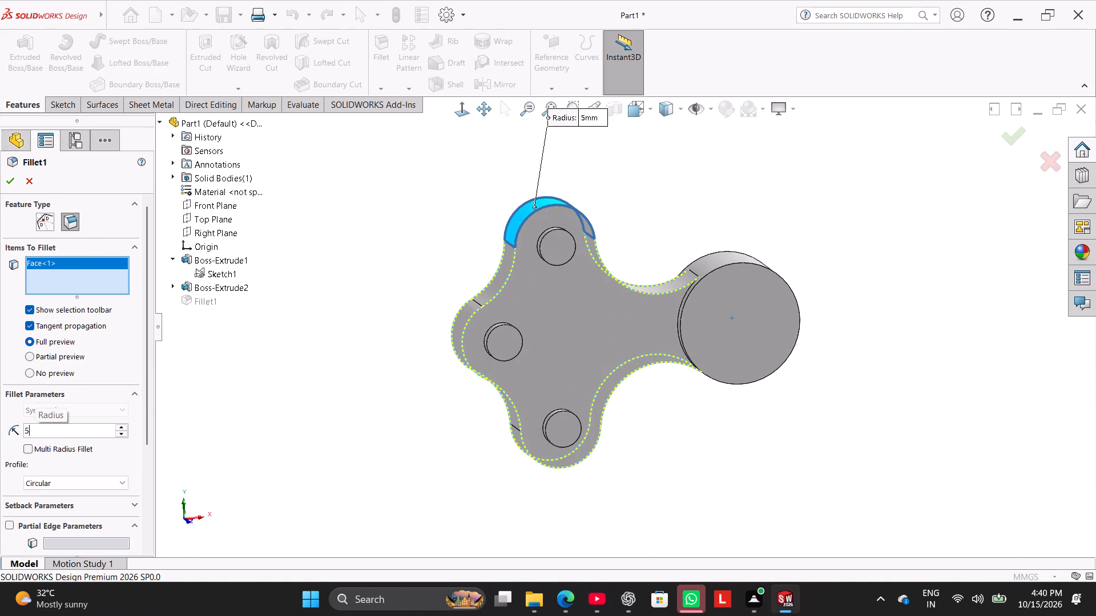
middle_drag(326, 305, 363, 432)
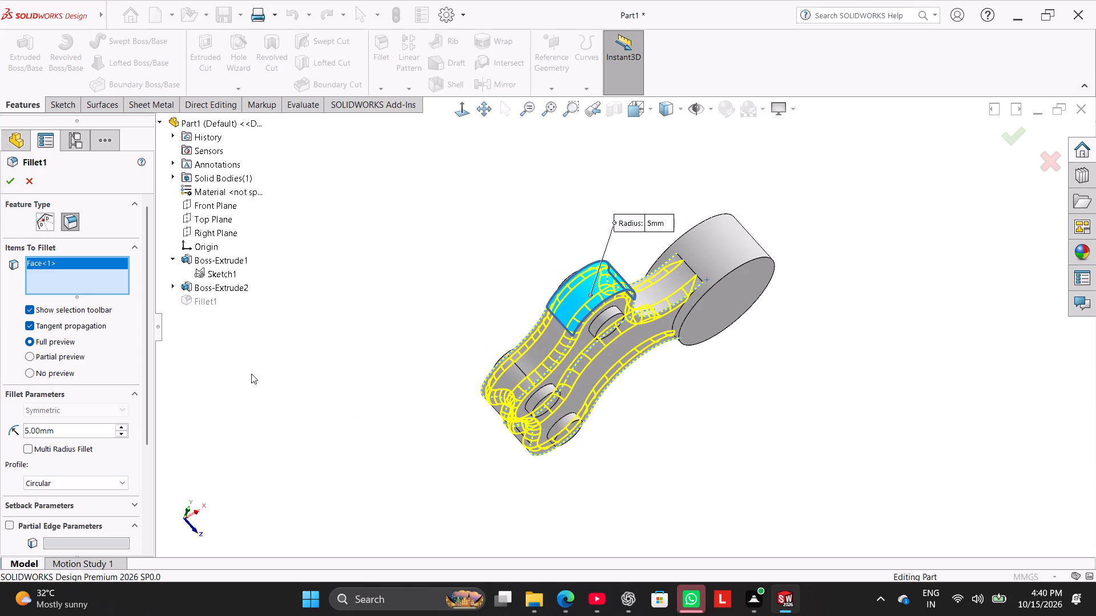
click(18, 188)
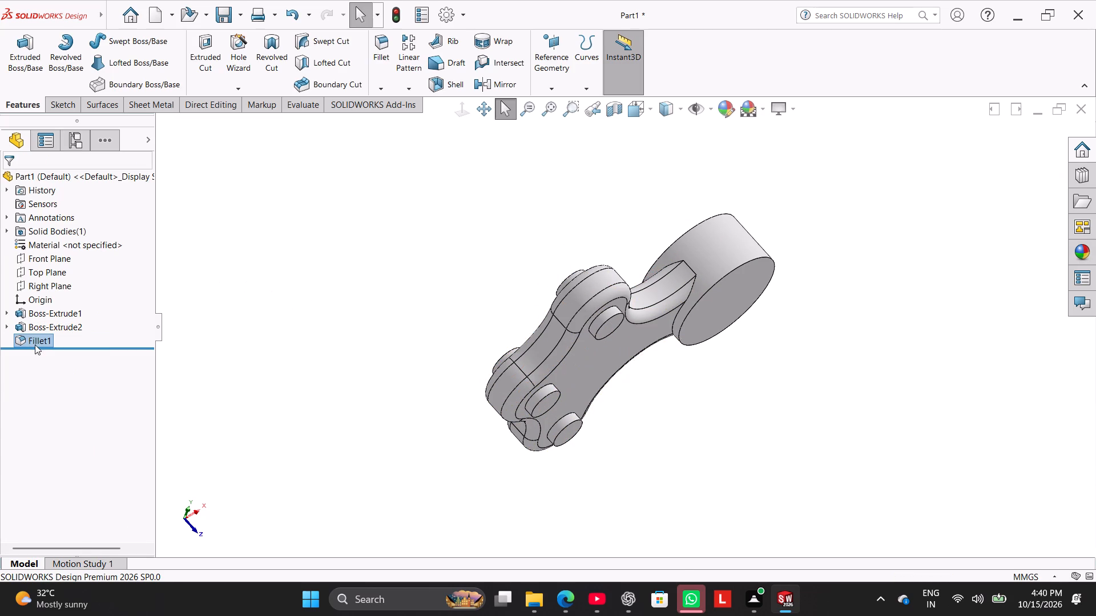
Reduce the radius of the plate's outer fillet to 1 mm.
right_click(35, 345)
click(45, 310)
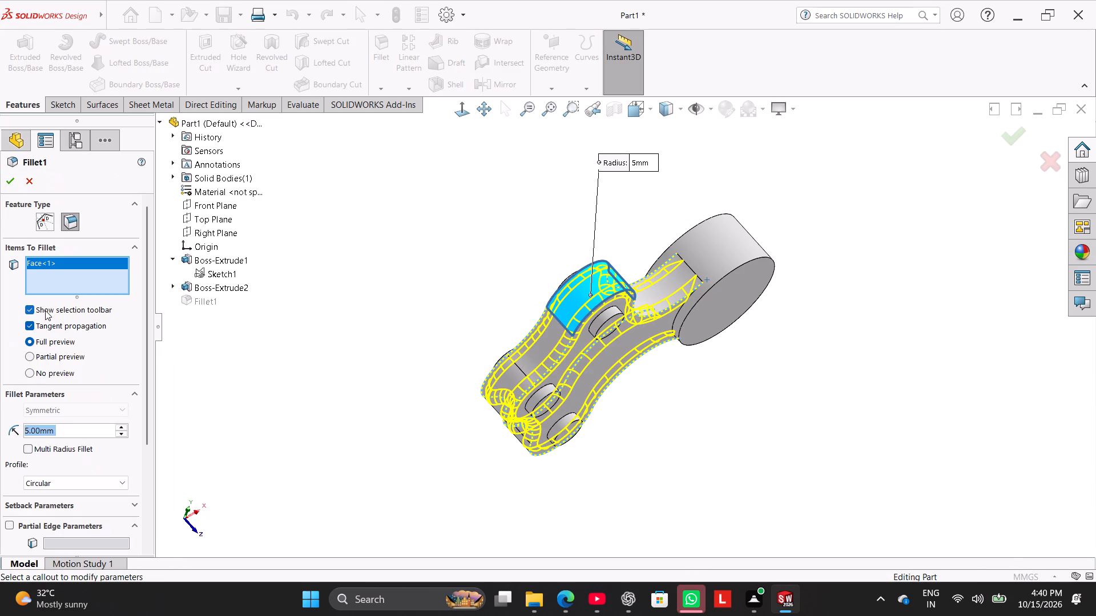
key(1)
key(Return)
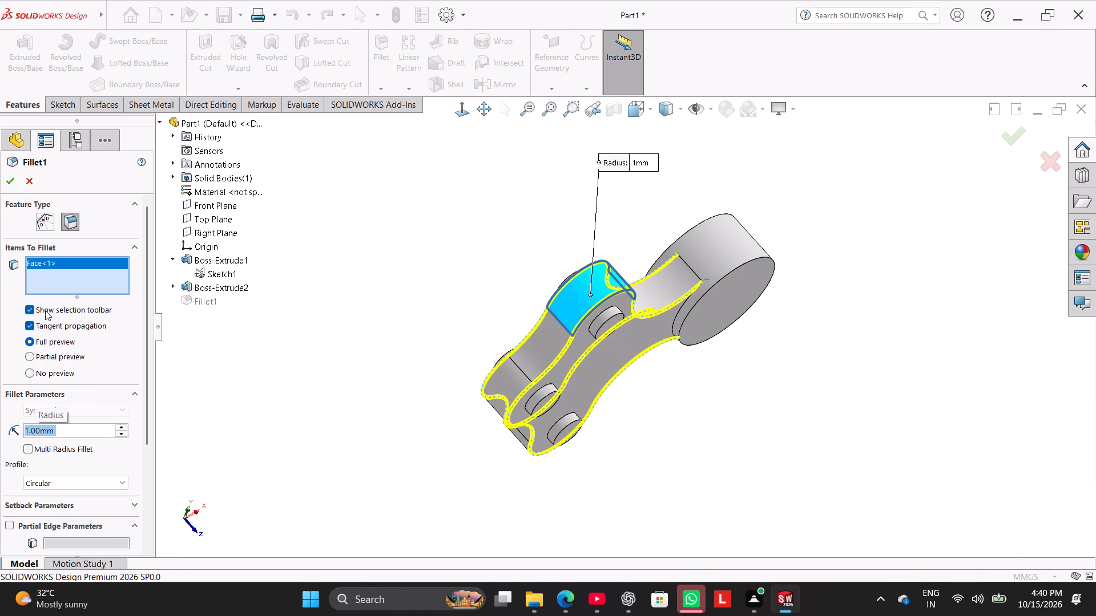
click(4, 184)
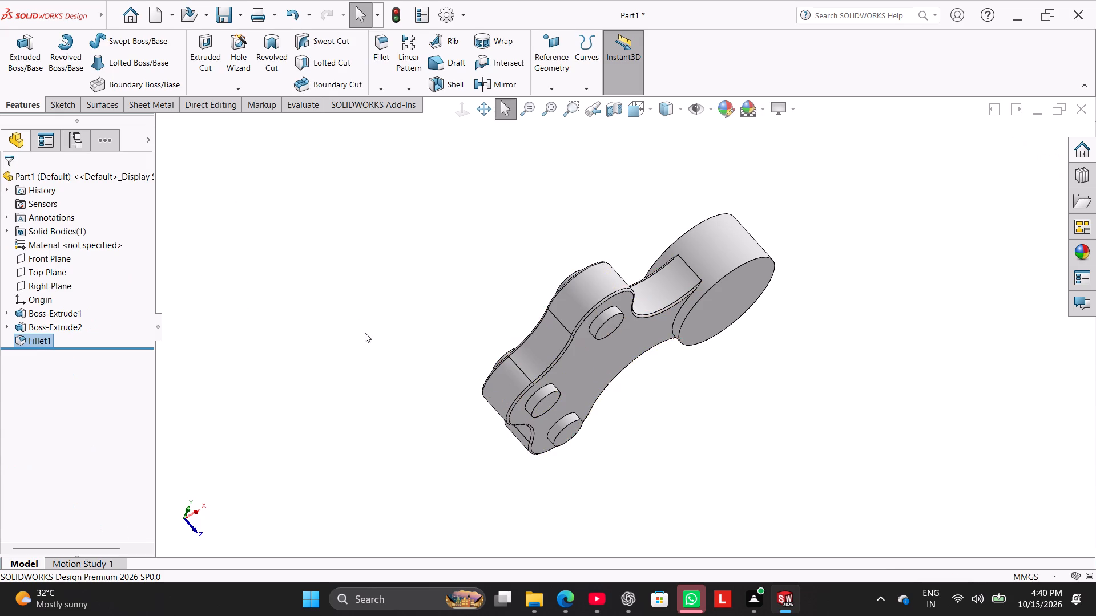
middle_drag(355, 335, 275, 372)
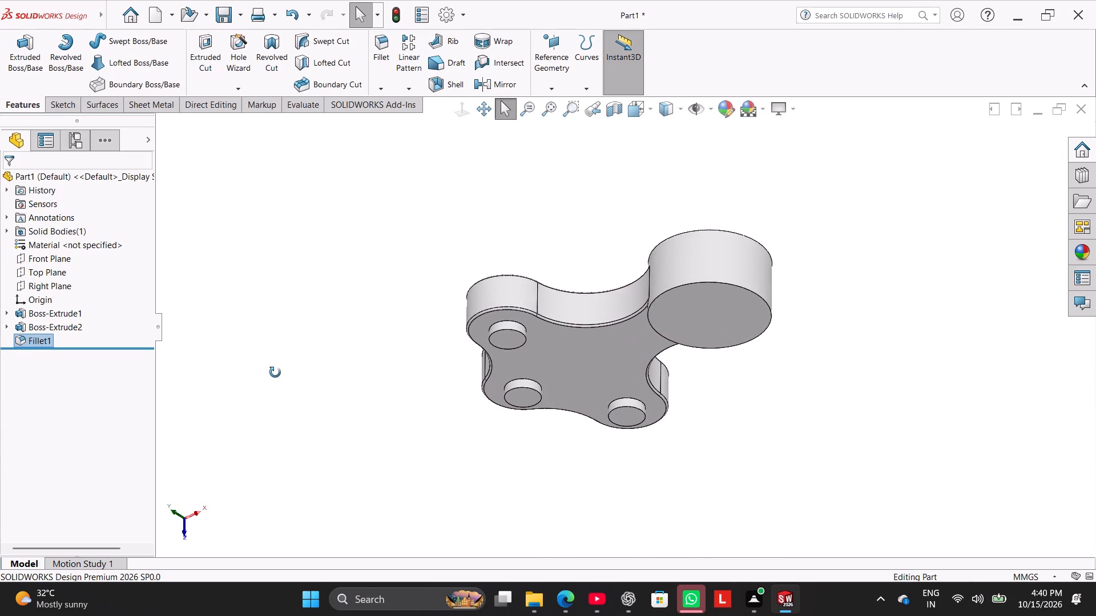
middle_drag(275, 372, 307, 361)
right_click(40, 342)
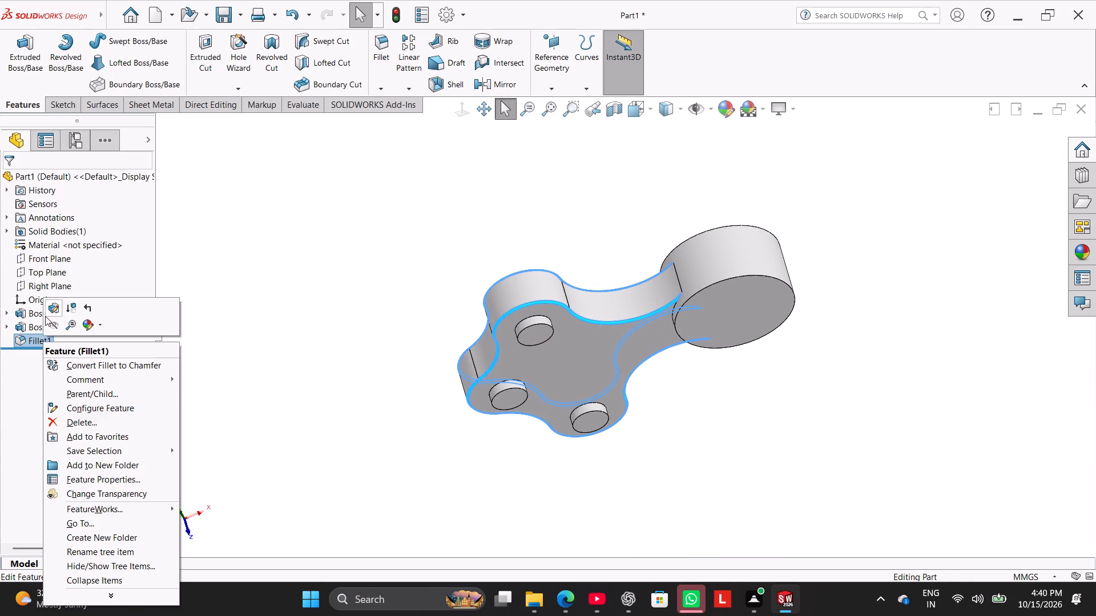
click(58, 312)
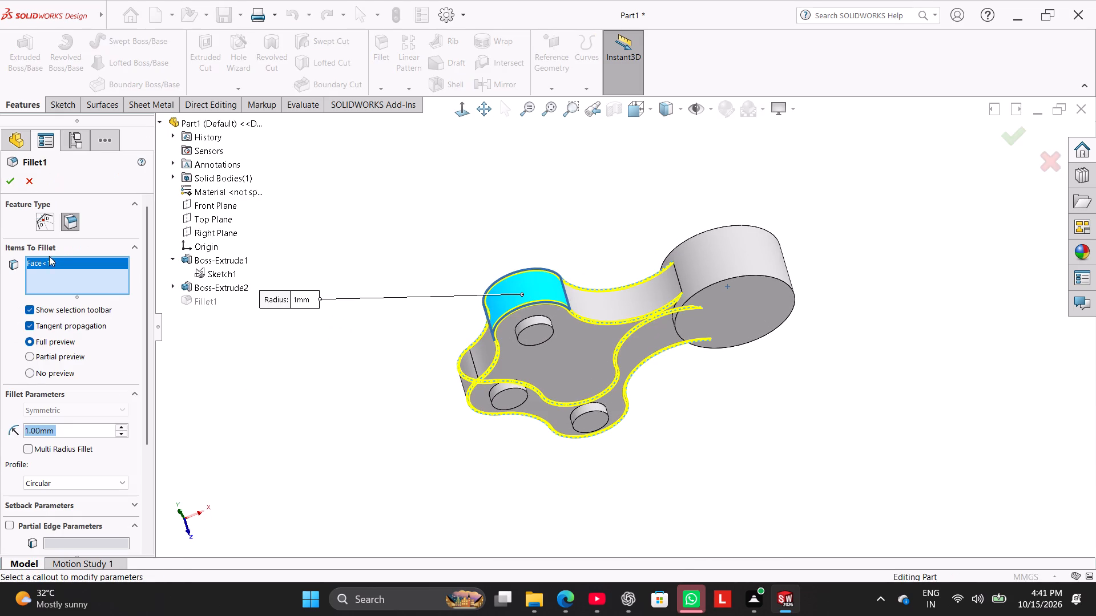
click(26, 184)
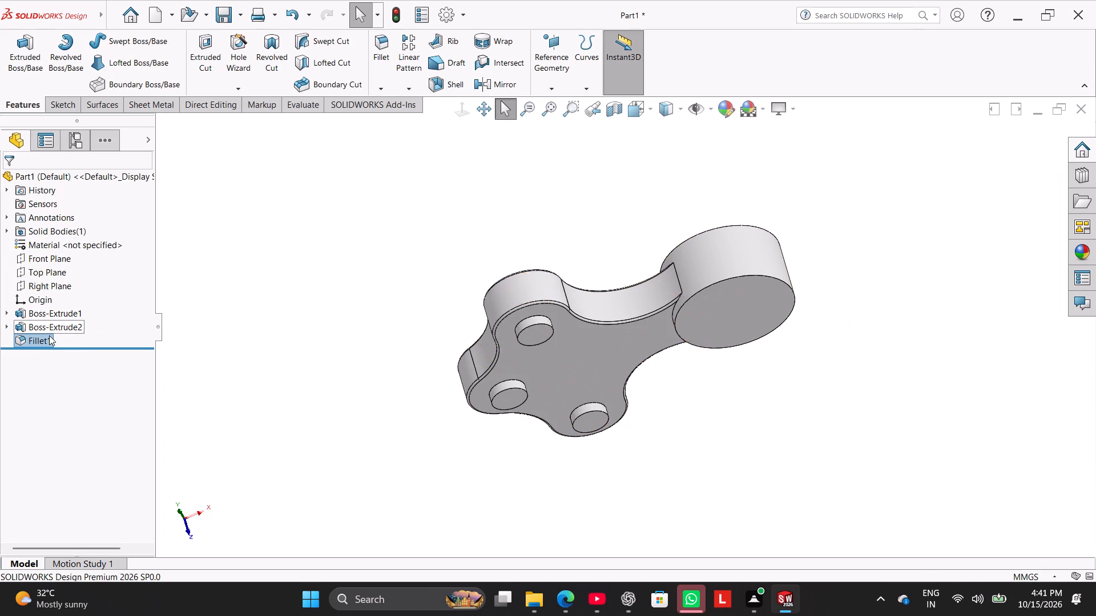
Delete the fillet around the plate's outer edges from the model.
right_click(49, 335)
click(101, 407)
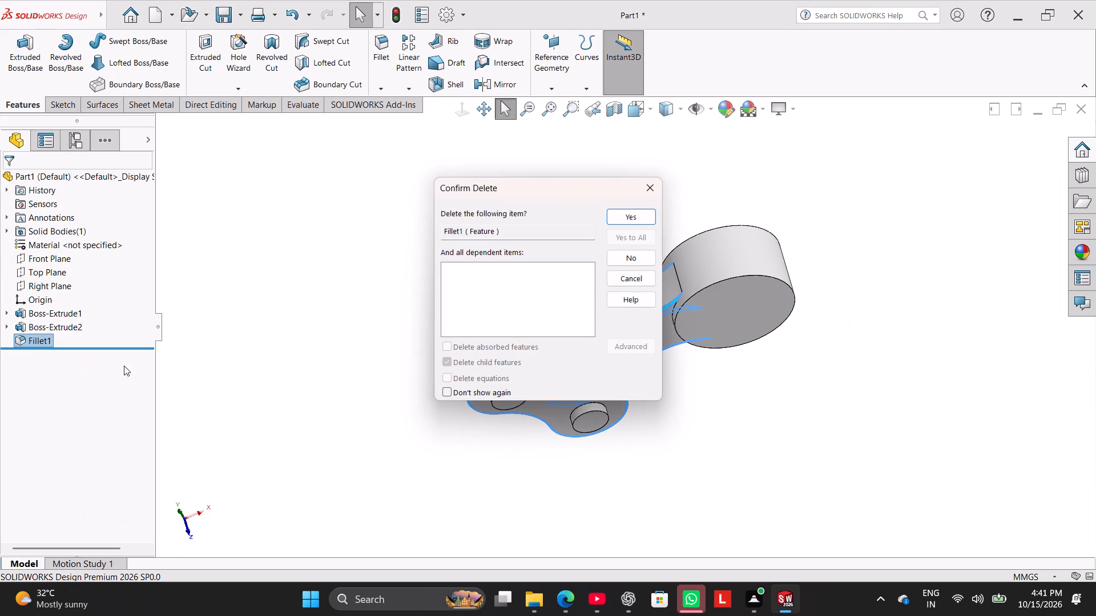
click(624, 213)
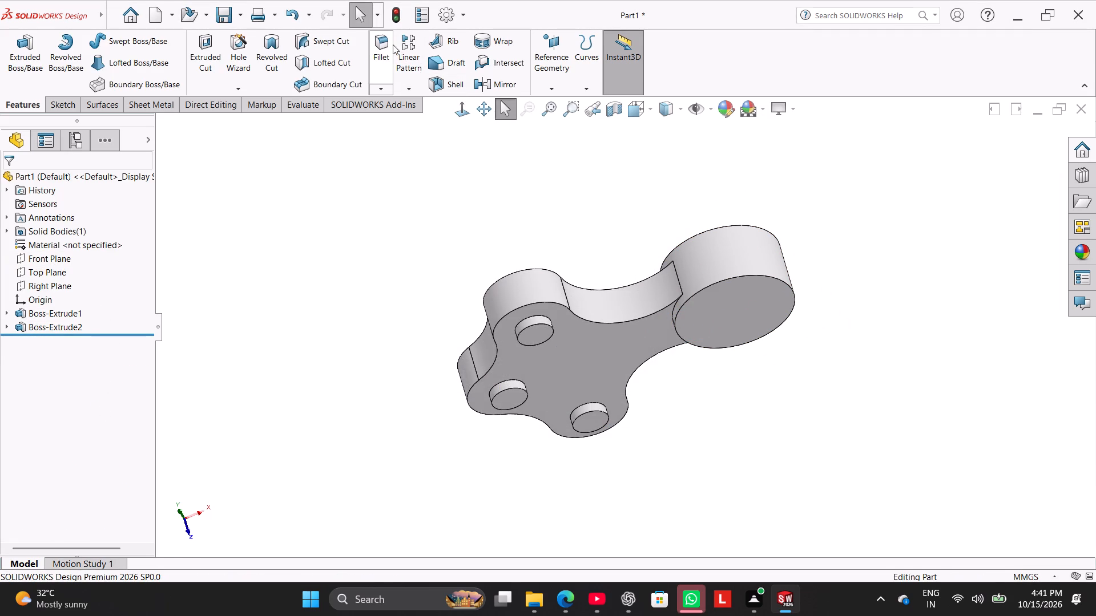
Start a full round fillet with the plate's front face as side set 1 and its seven outer side faces as the centre set.
click(380, 40)
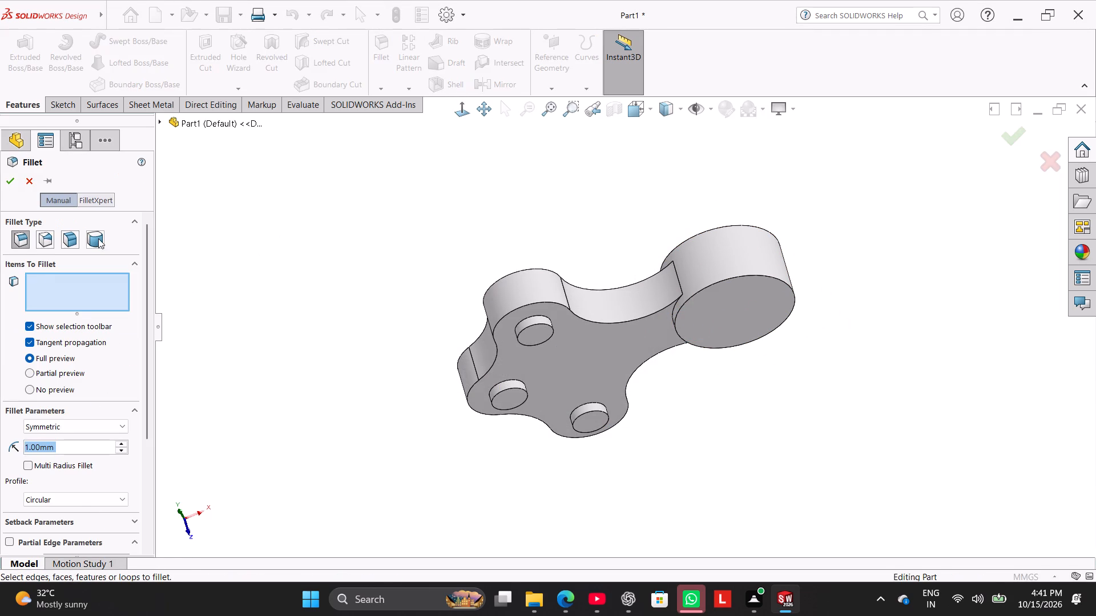
click(98, 238)
click(577, 327)
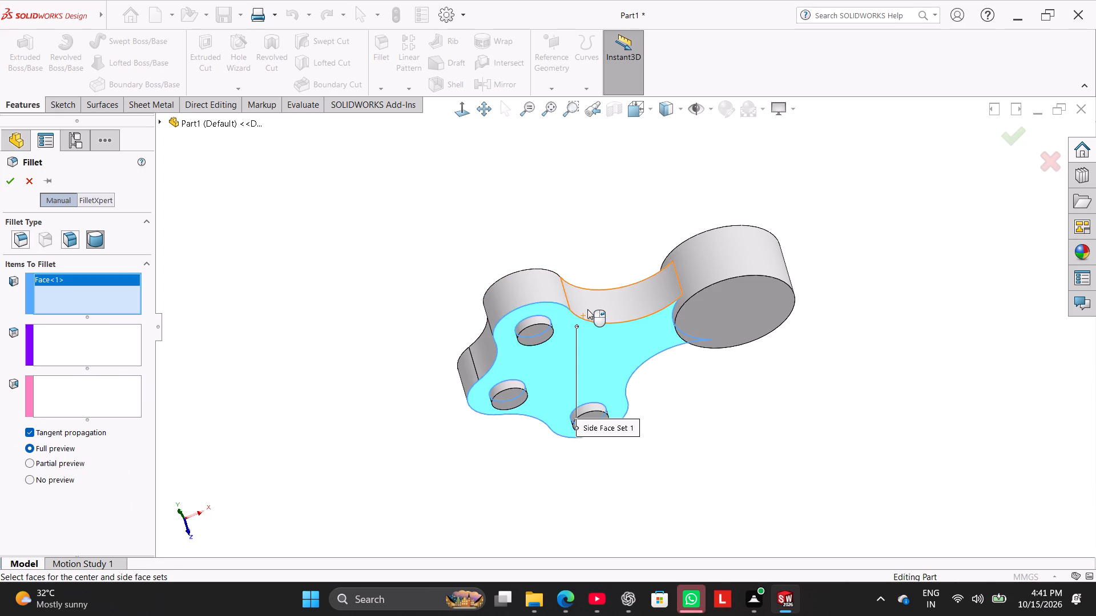
click(123, 347)
click(631, 291)
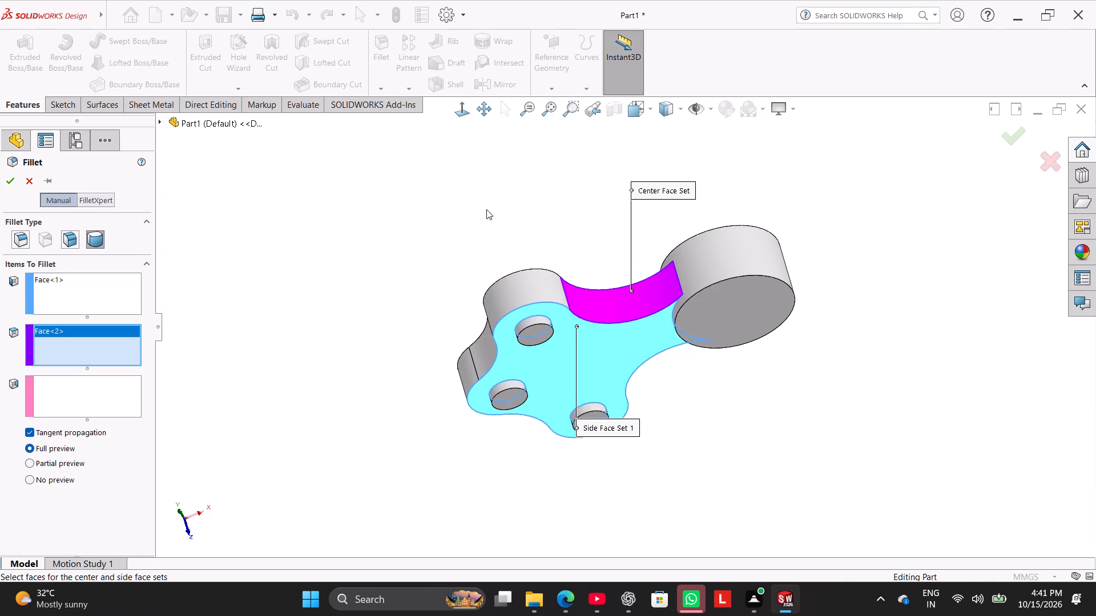
middle_drag(486, 209, 516, 282)
click(550, 350)
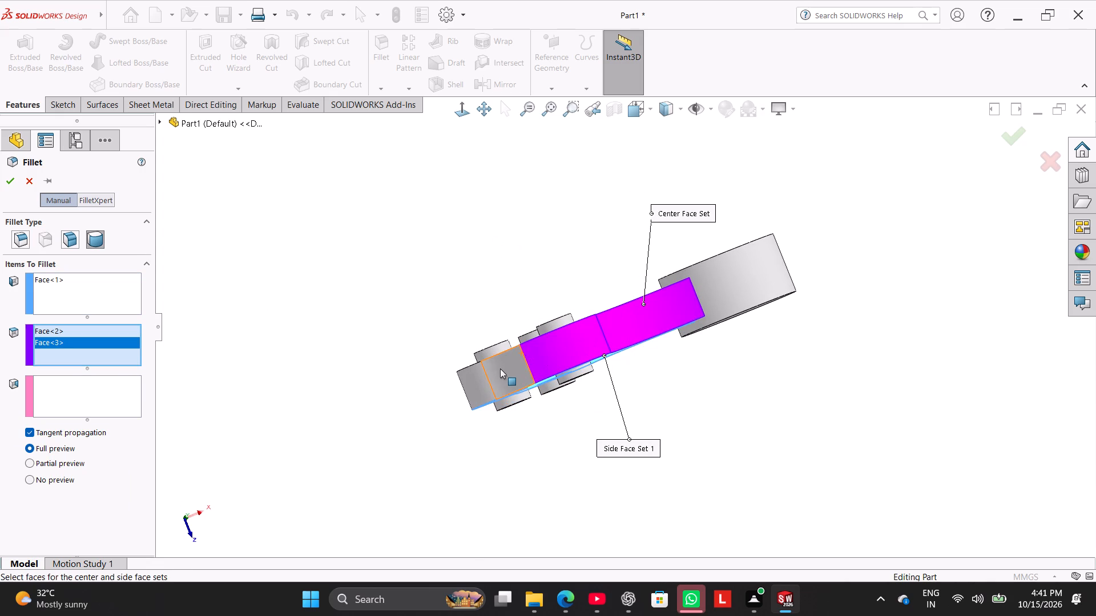
click(500, 368)
click(482, 383)
middle_drag(468, 341, 482, 169)
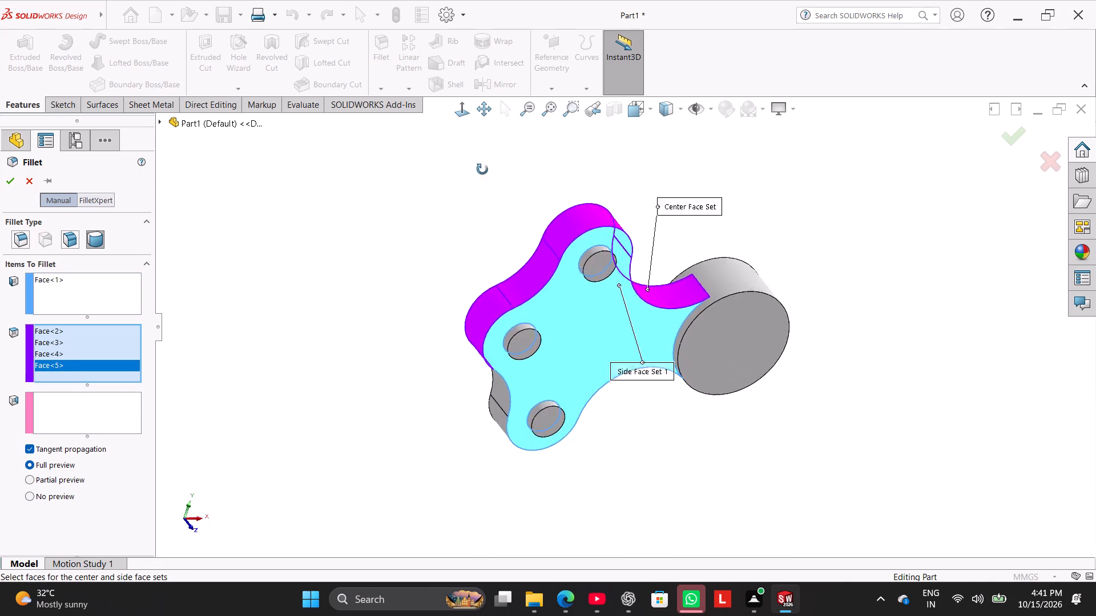
middle_drag(482, 169, 482, 109)
middle_drag(456, 304, 468, 272)
click(504, 366)
middle_drag(448, 359, 431, 333)
click(495, 401)
middle_drag(445, 415, 371, 326)
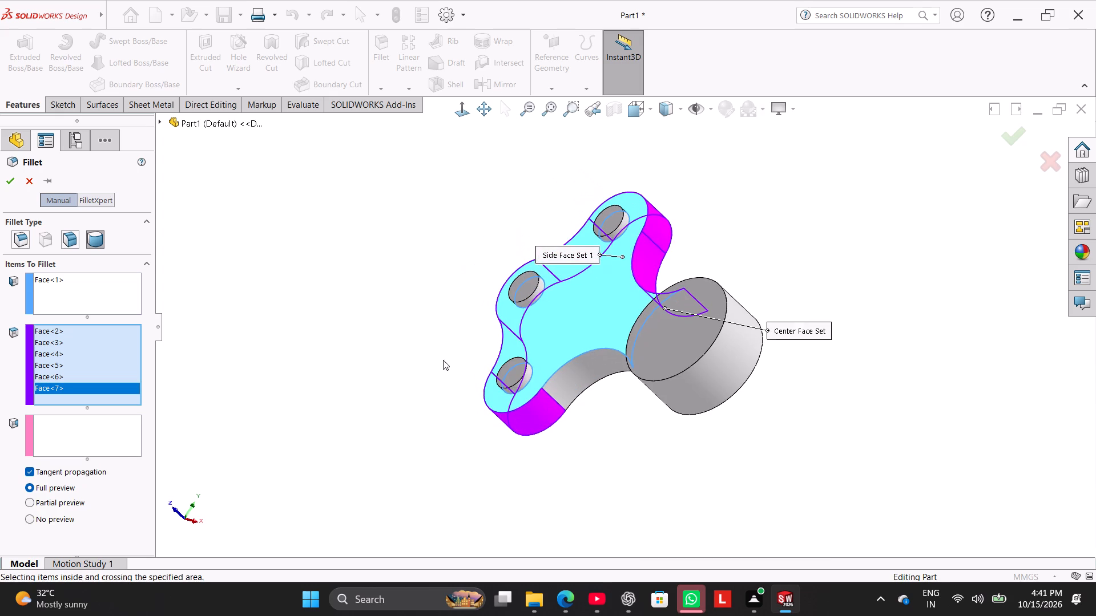
click(566, 375)
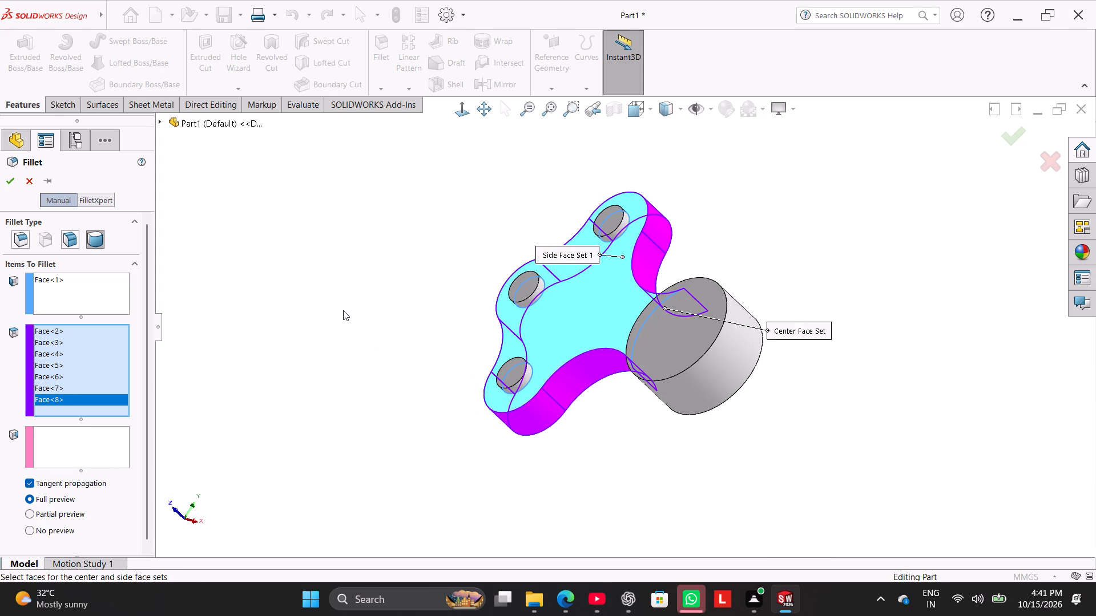
Add the plate's back face as side set 2 and complete the full round fillet.
middle_drag(352, 325, 406, 440)
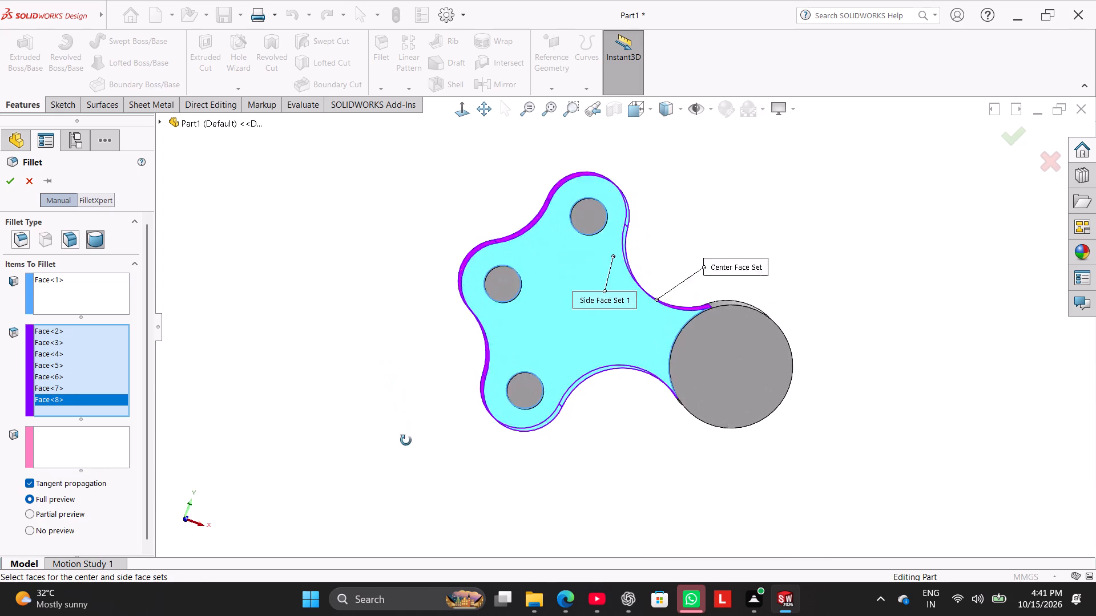
middle_drag(406, 440, 411, 510)
click(115, 449)
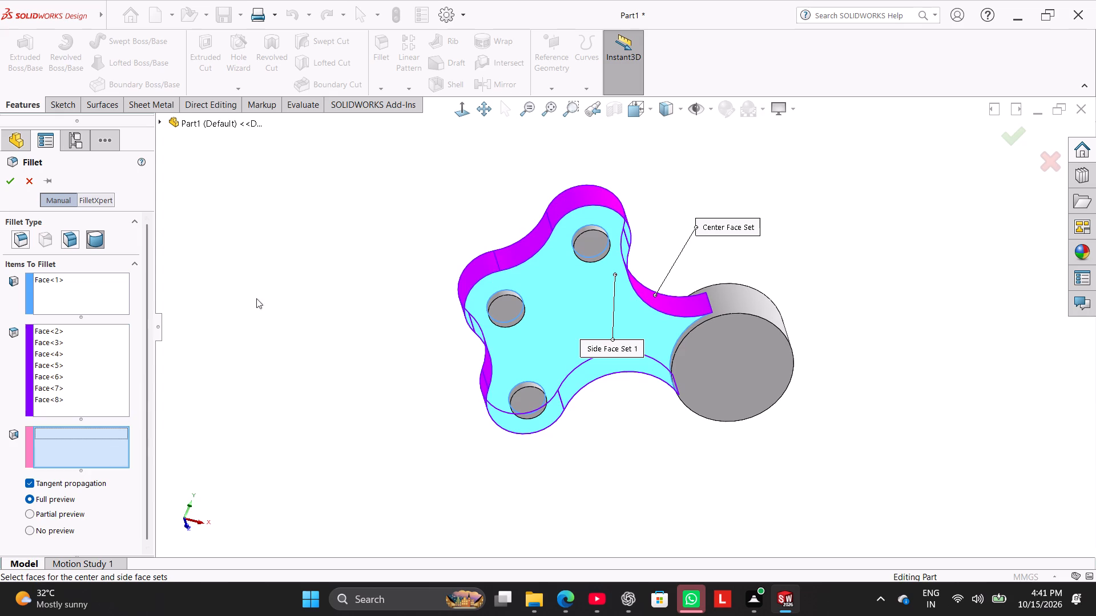
middle_drag(402, 191, 458, 451)
click(551, 360)
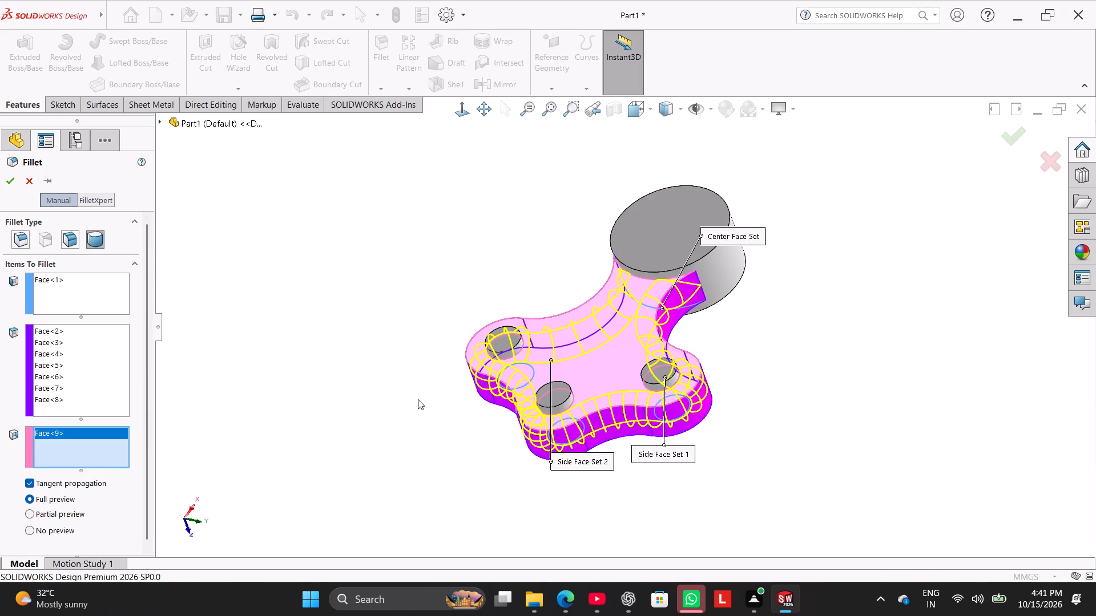
middle_drag(405, 399, 328, 244)
scroll(328, 244, up, 1)
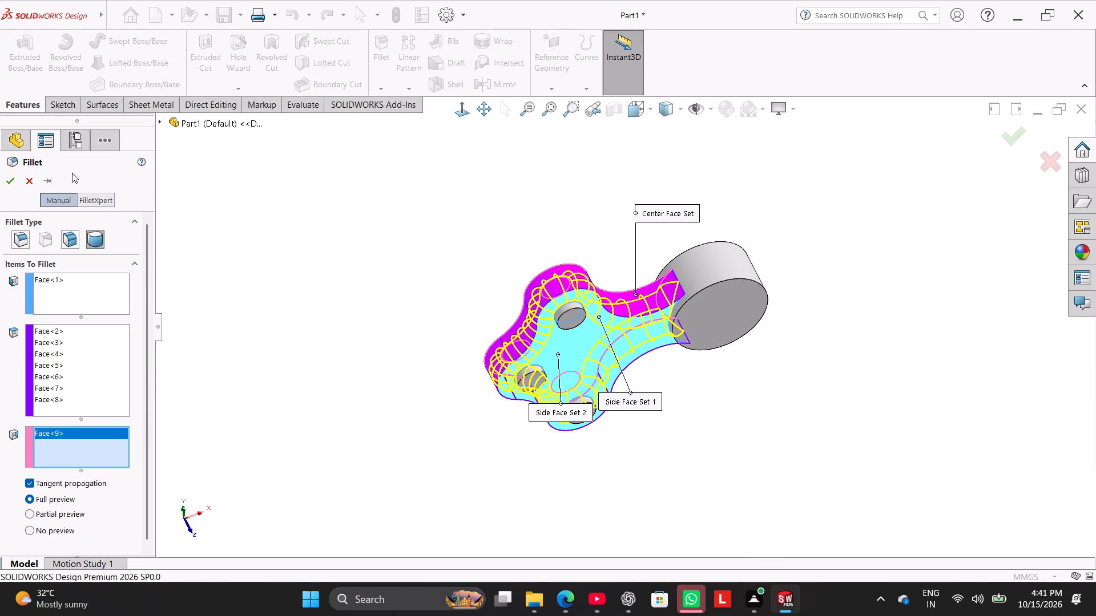
click(8, 183)
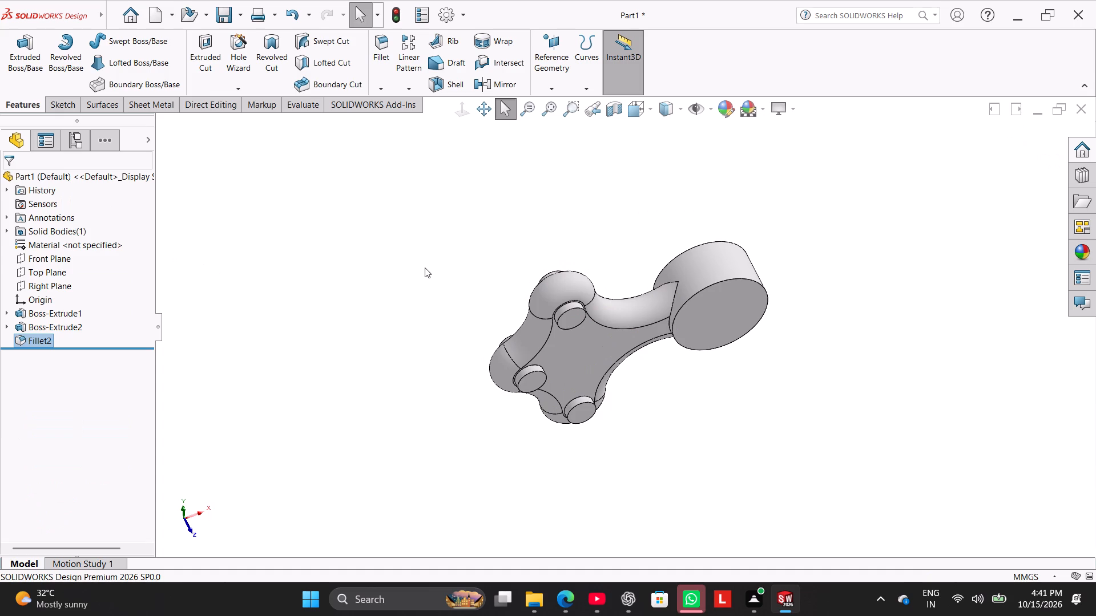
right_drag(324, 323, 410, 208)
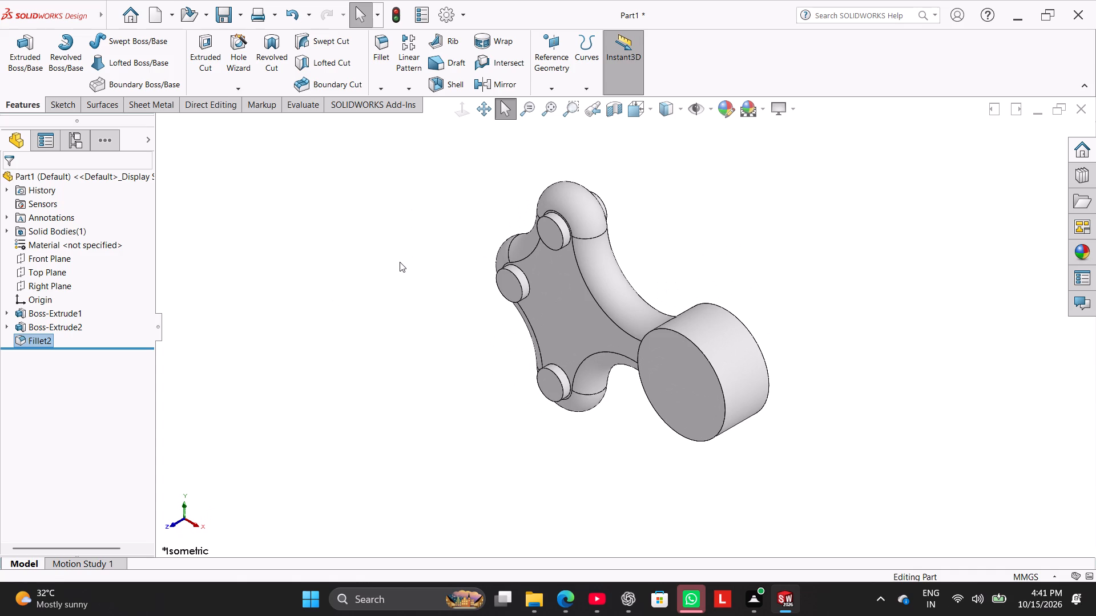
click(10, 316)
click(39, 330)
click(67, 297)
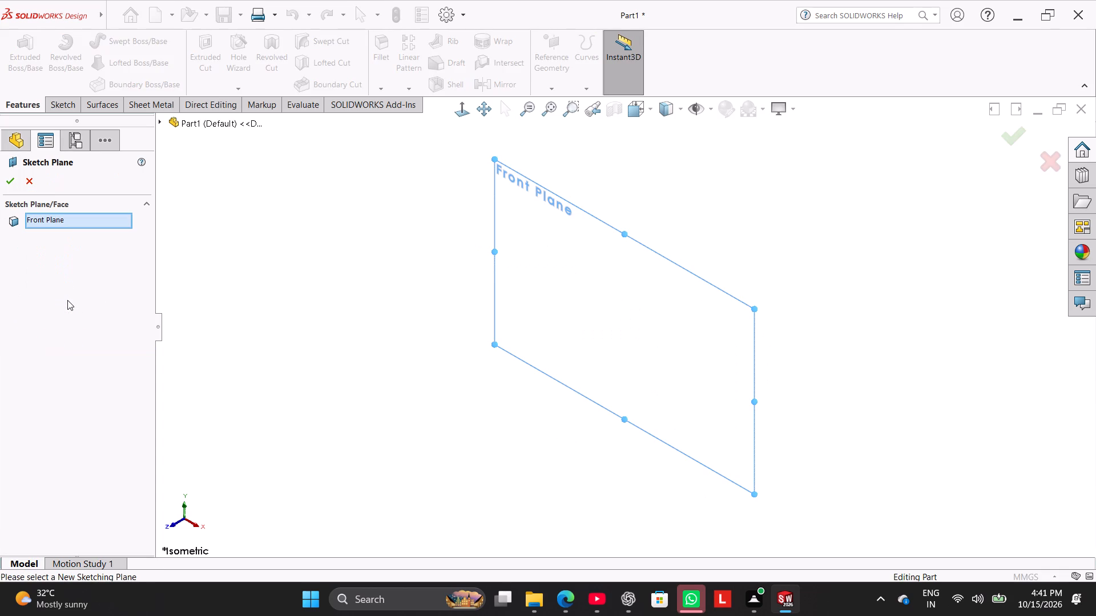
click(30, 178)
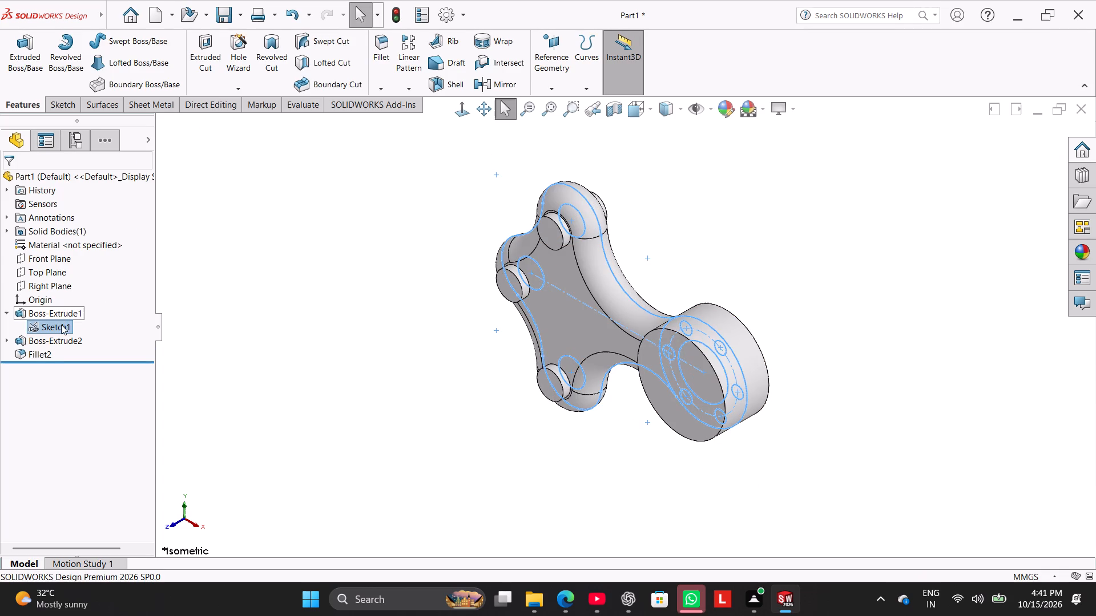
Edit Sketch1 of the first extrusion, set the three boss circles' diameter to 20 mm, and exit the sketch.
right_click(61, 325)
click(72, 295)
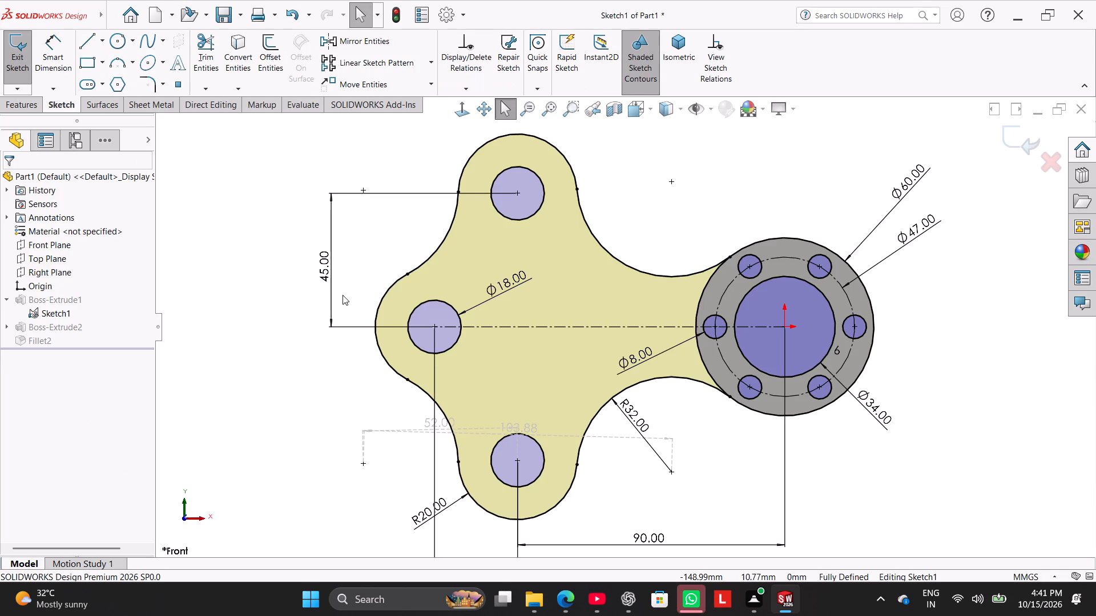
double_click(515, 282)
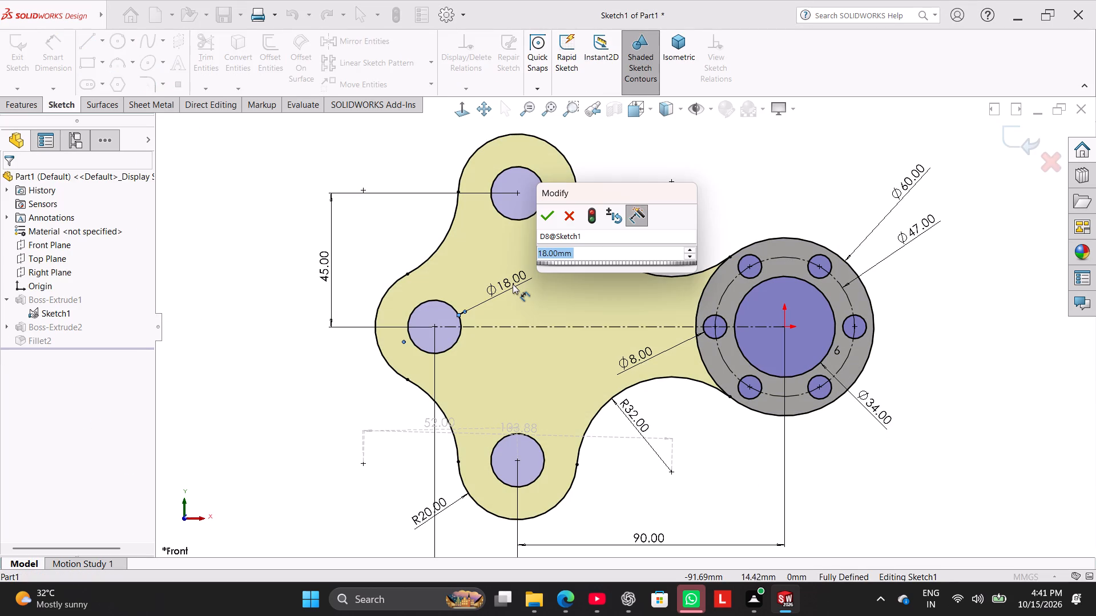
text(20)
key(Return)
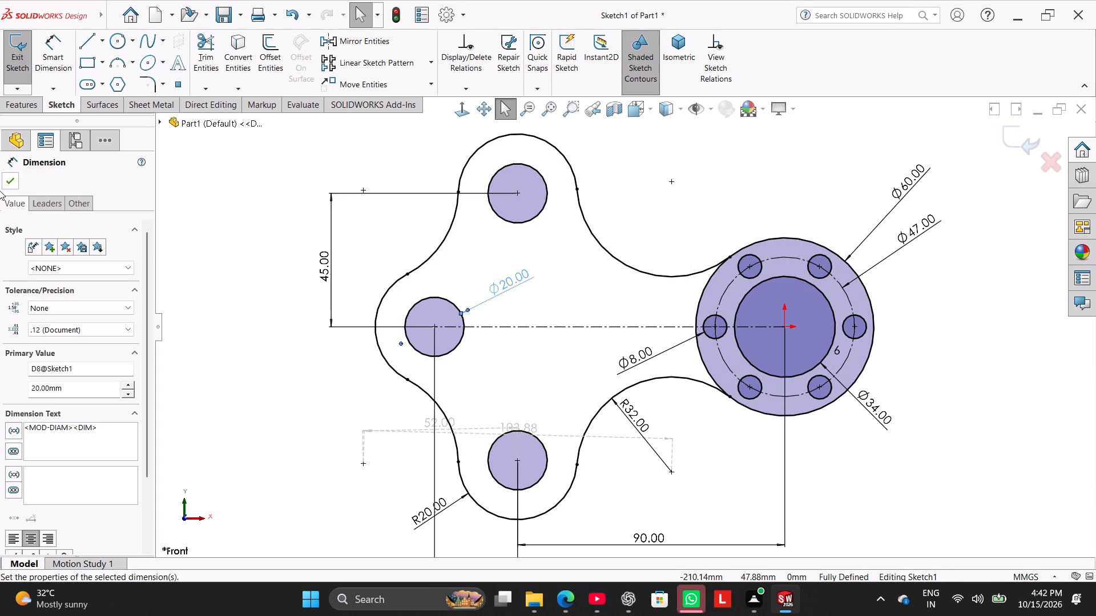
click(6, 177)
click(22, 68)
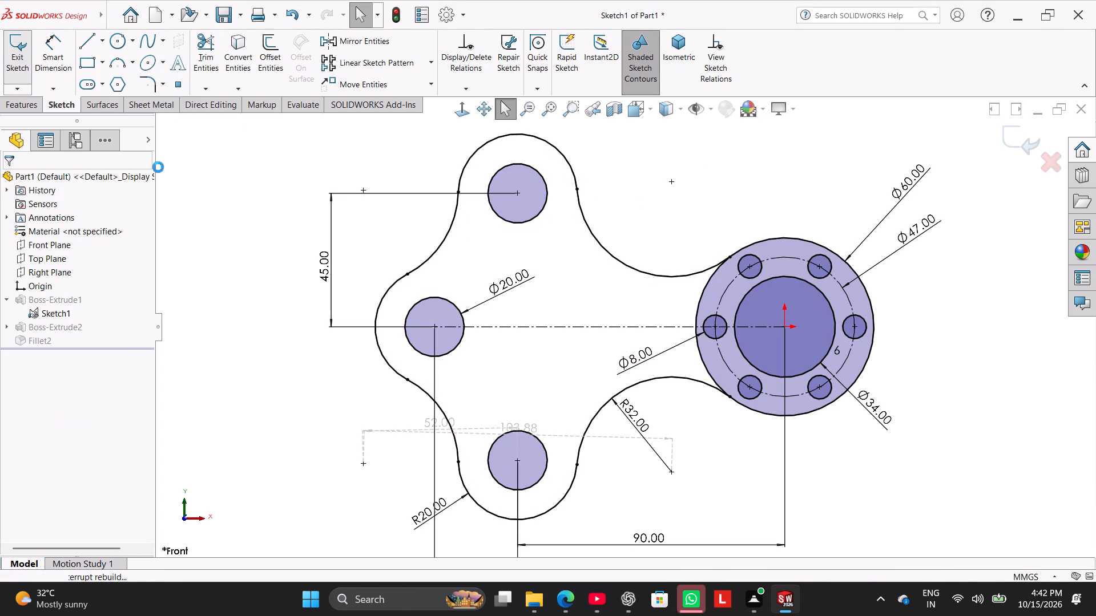
Reopen Sketch1, set the three boss circles' diameter to 25 mm, and exit the sketch.
middle_drag(365, 233, 331, 386)
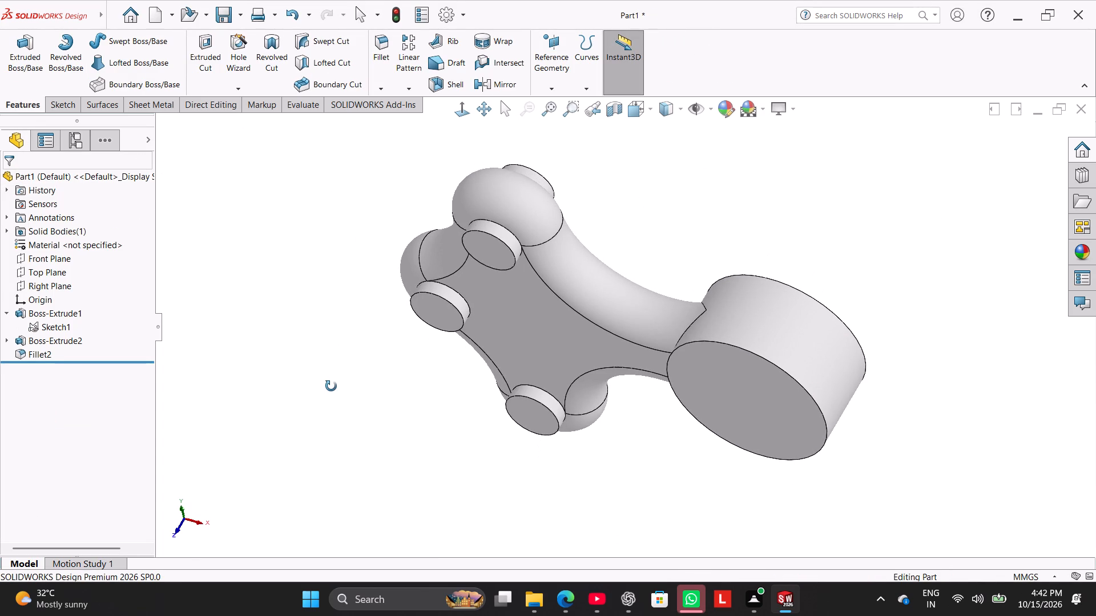
middle_drag(331, 386, 332, 386)
right_drag(341, 384, 418, 274)
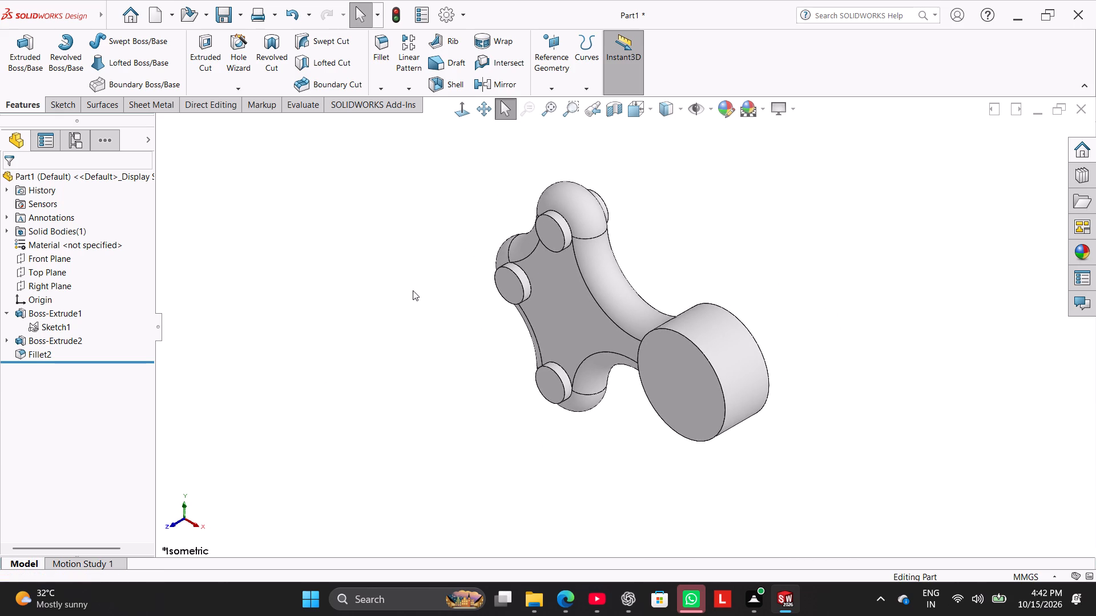
right_click(61, 329)
click(76, 301)
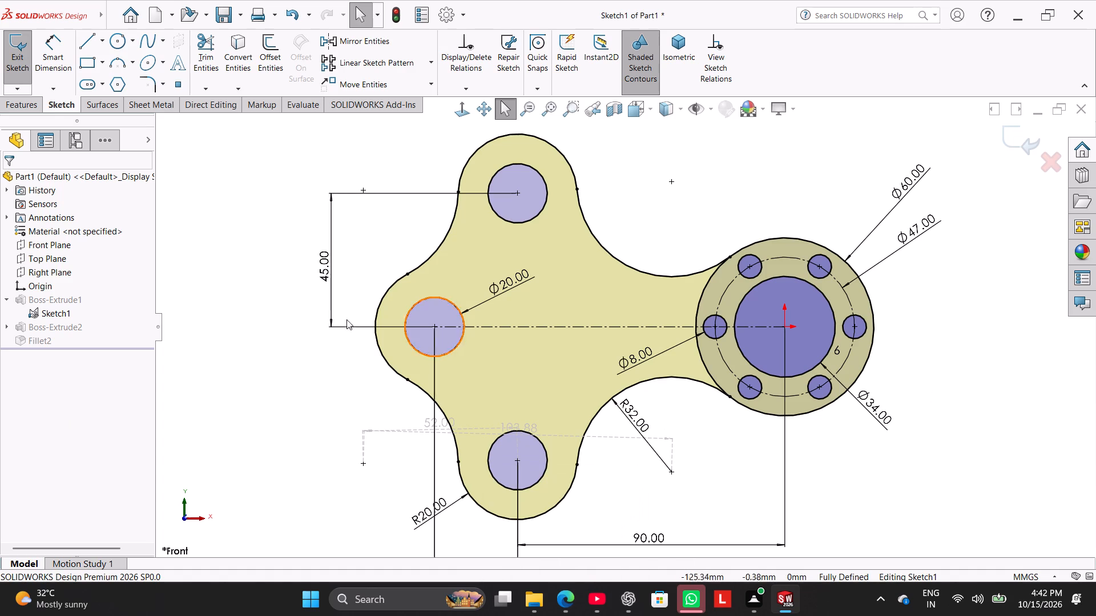
double_click(522, 279)
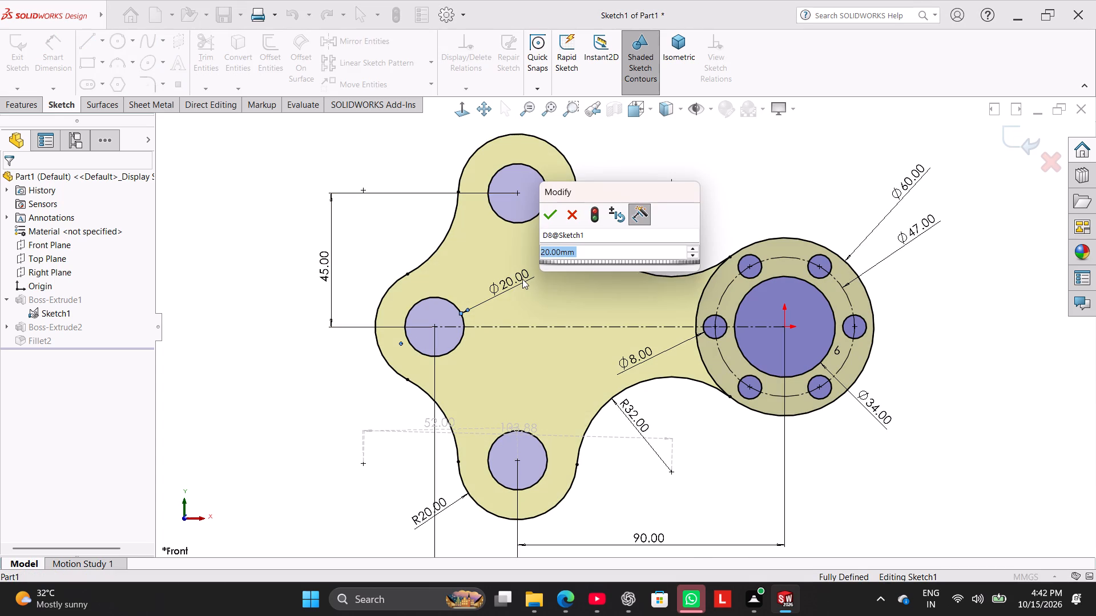
text(25)
key(Return)
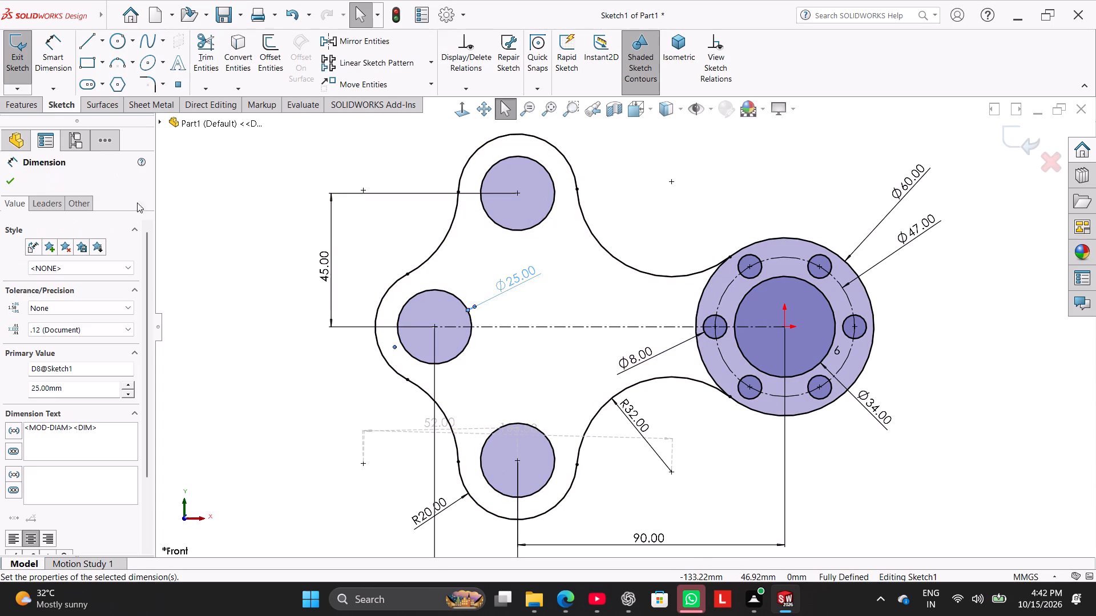
click(5, 69)
click(276, 254)
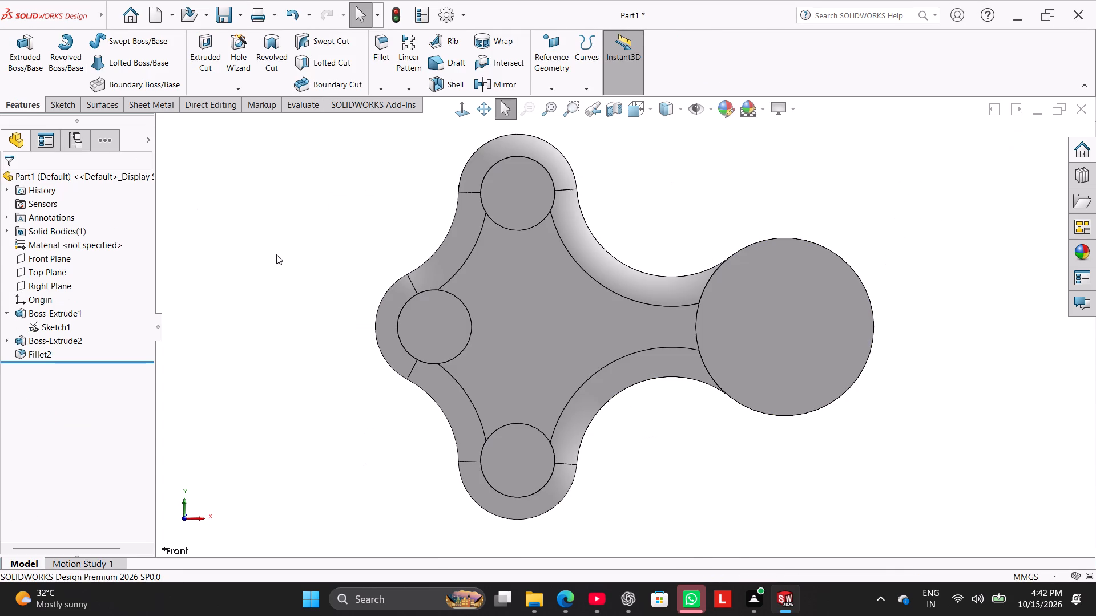
Reopen Sketch1 and sketch a circle about 13 mm in diameter concentric with the upper boss circle.
right_drag(278, 279, 498, 172)
middle_drag(350, 270, 446, 390)
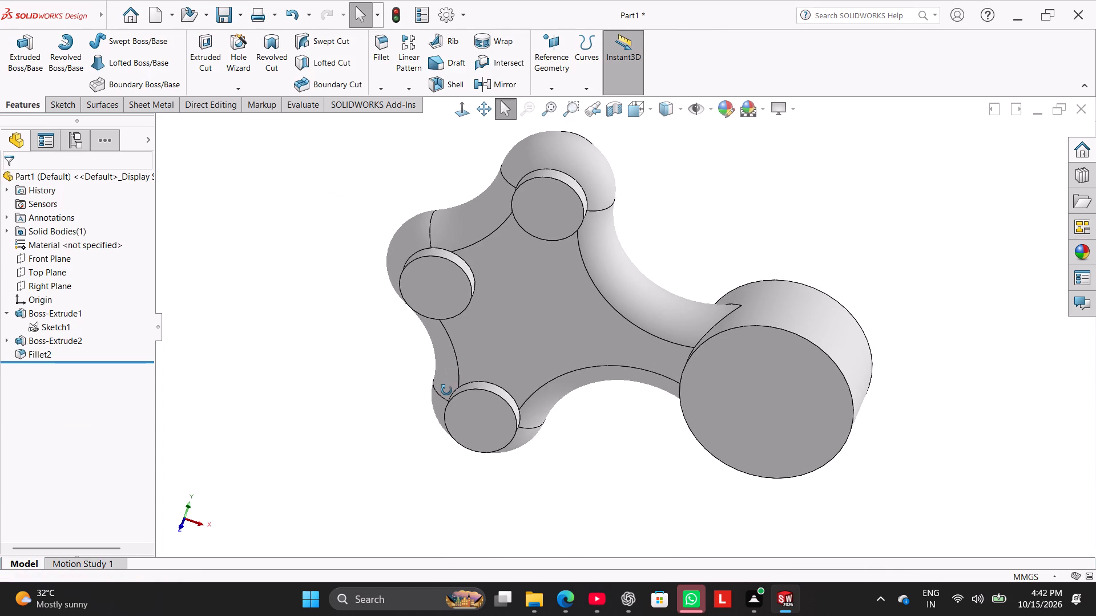
middle_drag(446, 390, 424, 347)
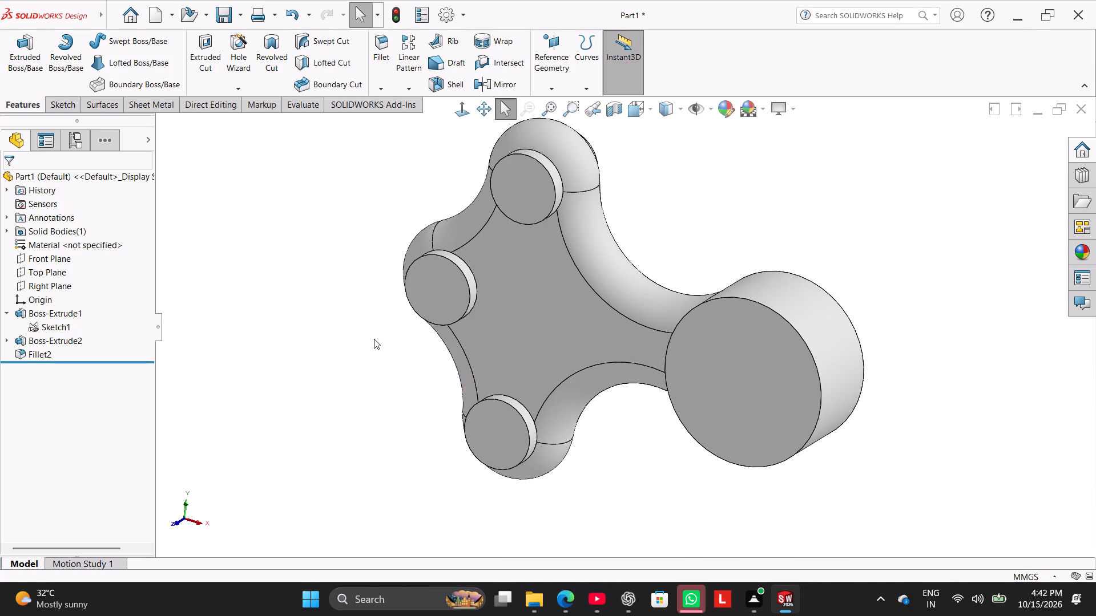
right_click(42, 331)
click(55, 299)
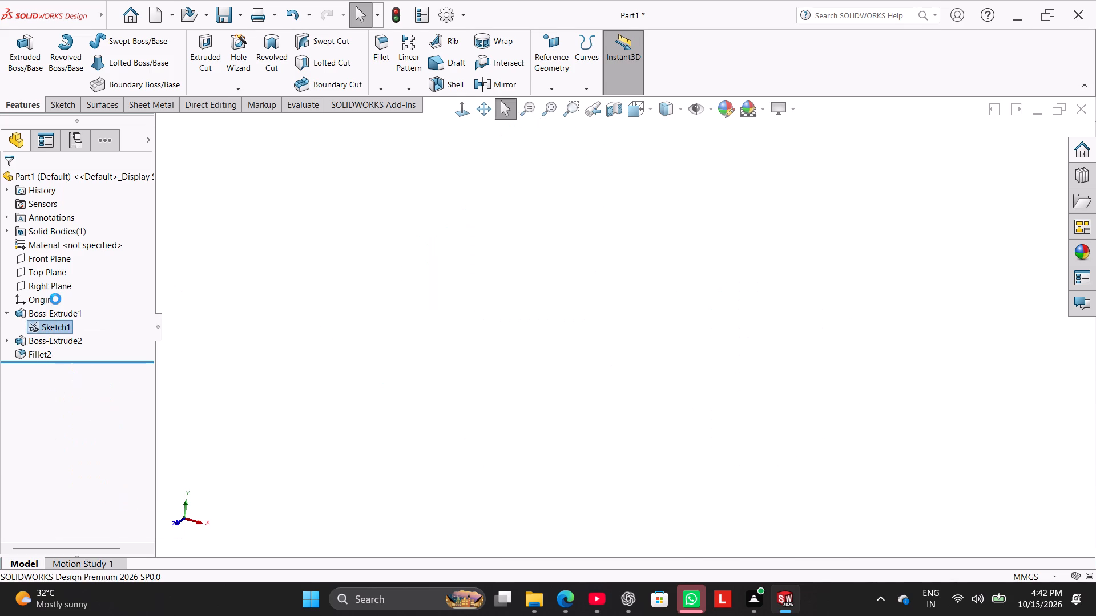
click(116, 44)
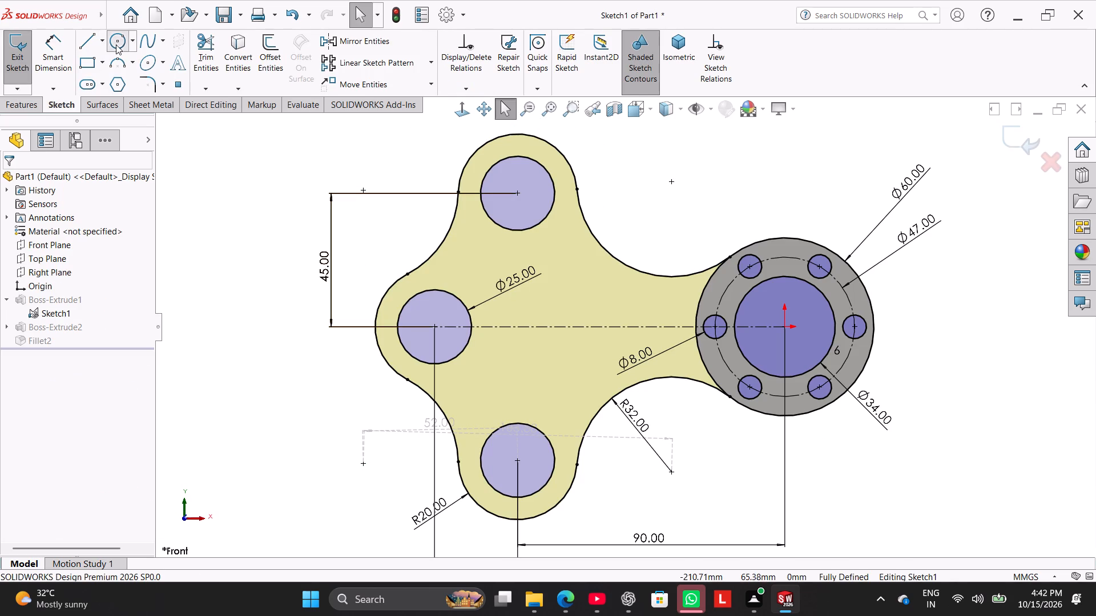
click(515, 193)
click(526, 211)
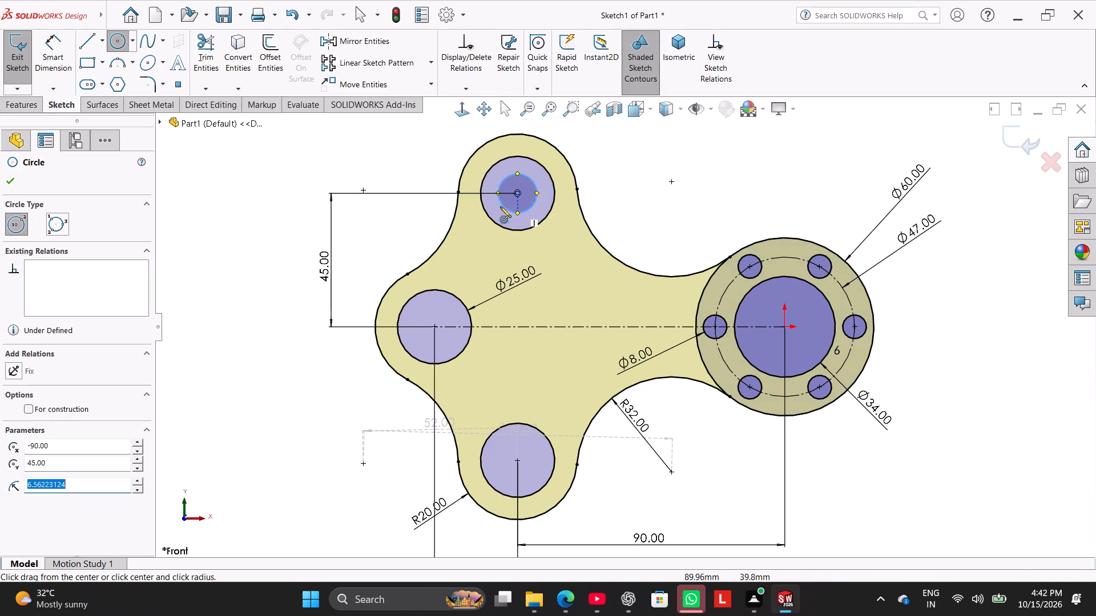
right_click(271, 176)
click(288, 183)
Dimension the new inner circle of the upper boss with a diameter of 18 mm.
click(63, 57)
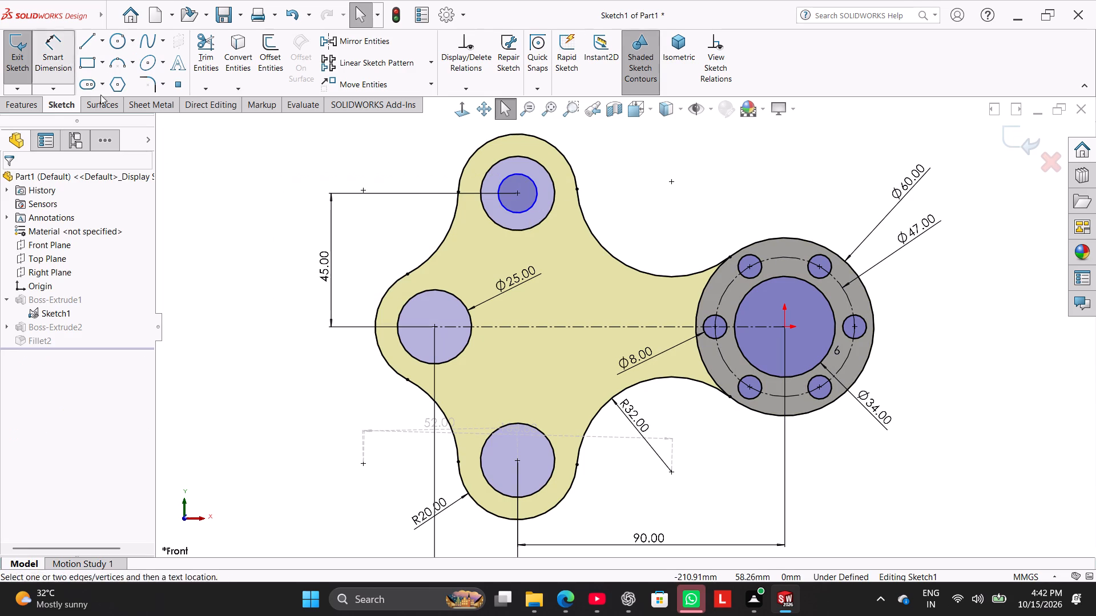
click(511, 210)
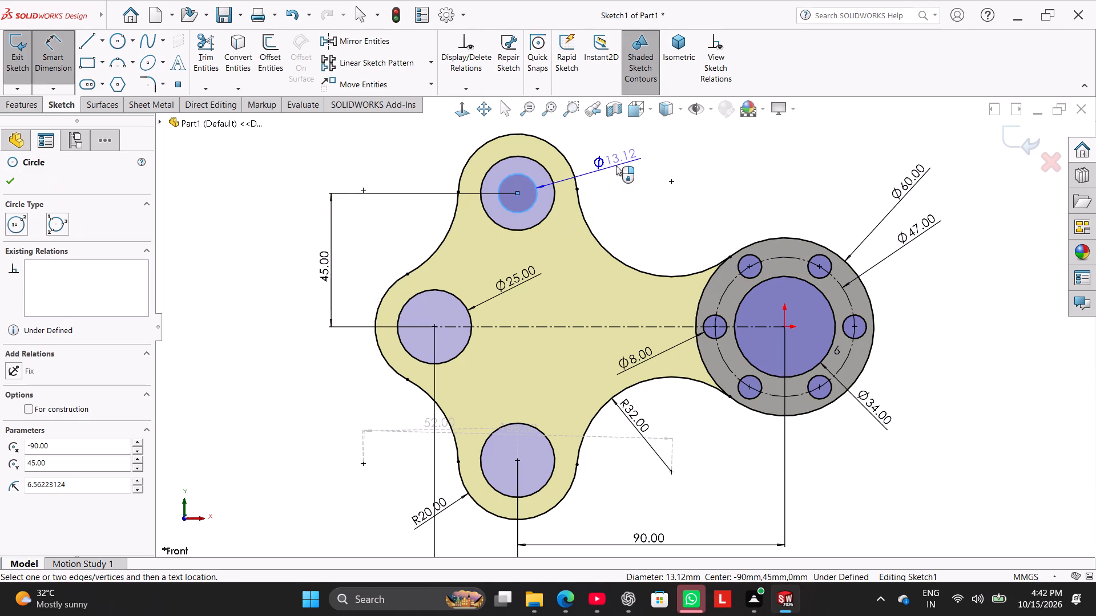
click(616, 165)
key(1)
key(8)
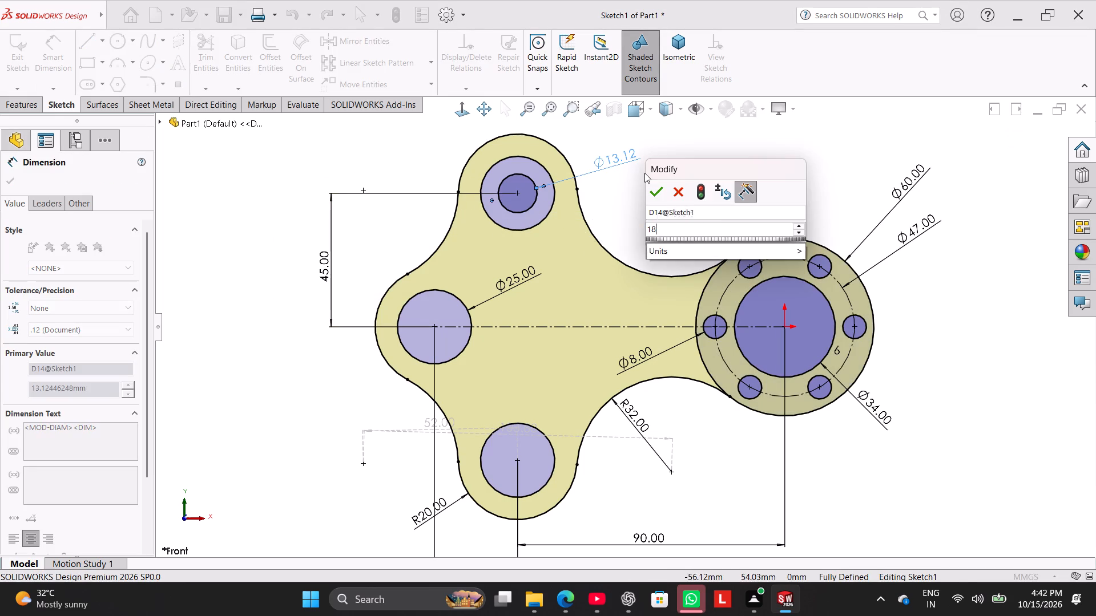
key(Return)
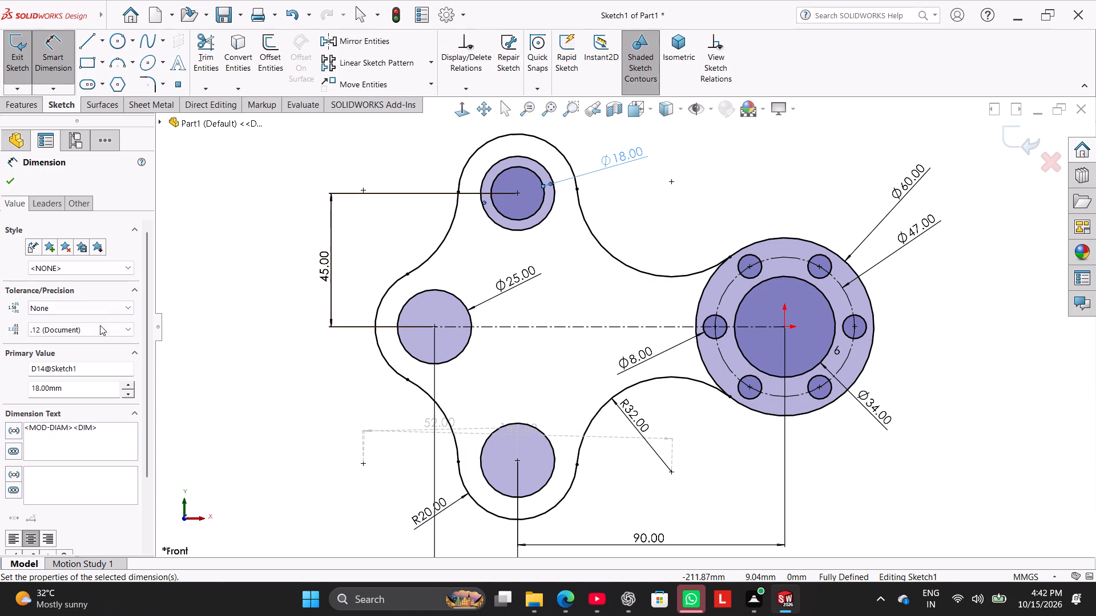
right_click(206, 250)
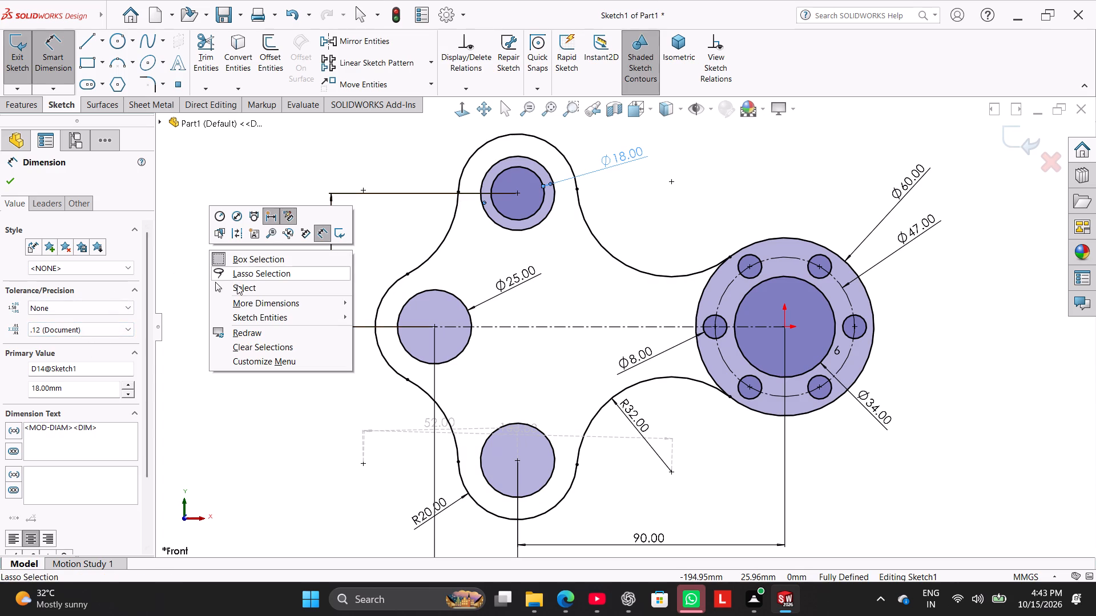
Sketch circles about 16 mm and 12 mm in diameter concentric with the left and lower boss circles.
click(237, 287)
ctrl+click(118, 43)
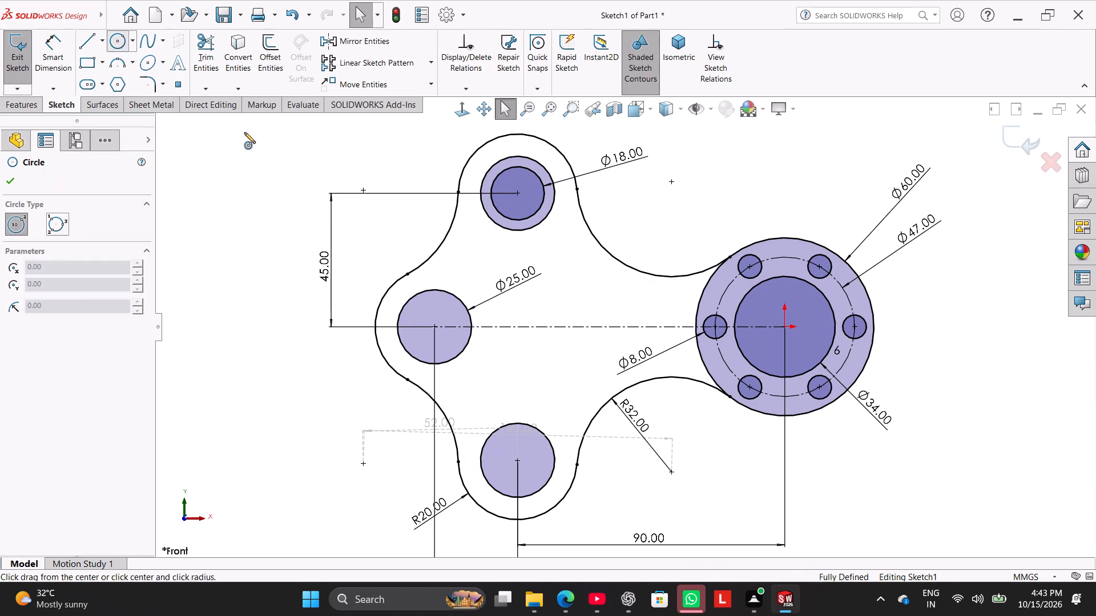
click(434, 324)
click(450, 344)
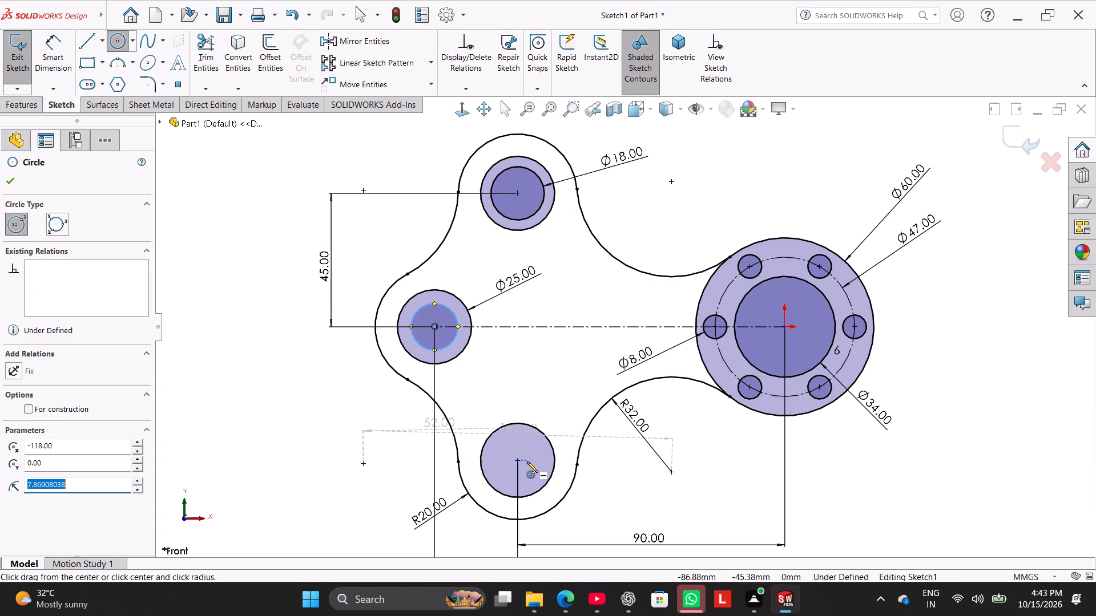
click(518, 459)
click(531, 472)
right_click(308, 445)
click(327, 452)
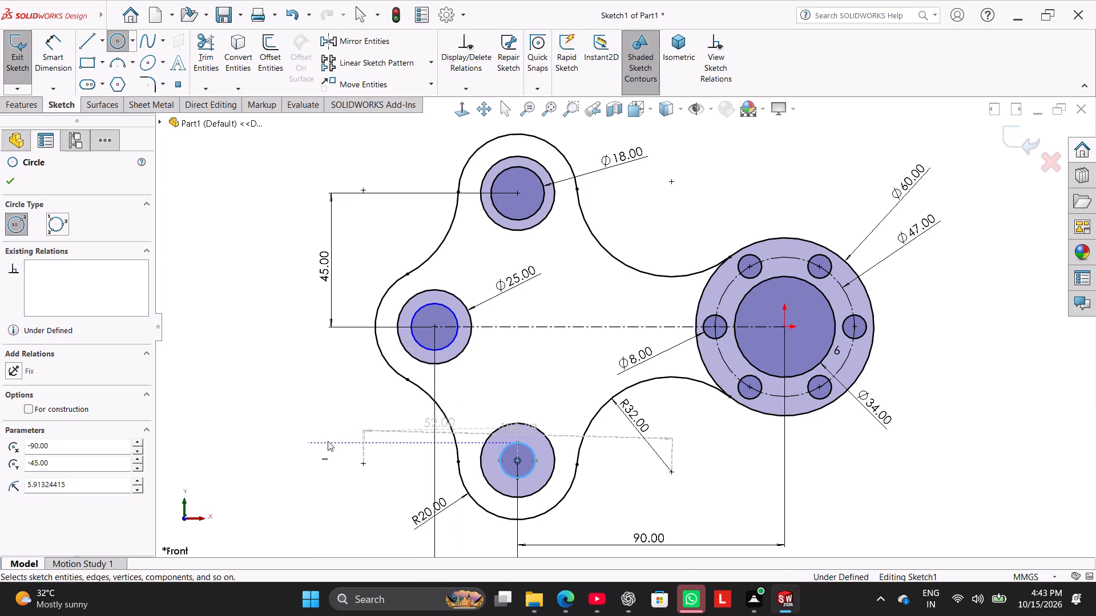
Make the inner circles of all three bosses equal in size and exit Sketch1.
ctrl+click(513, 217)
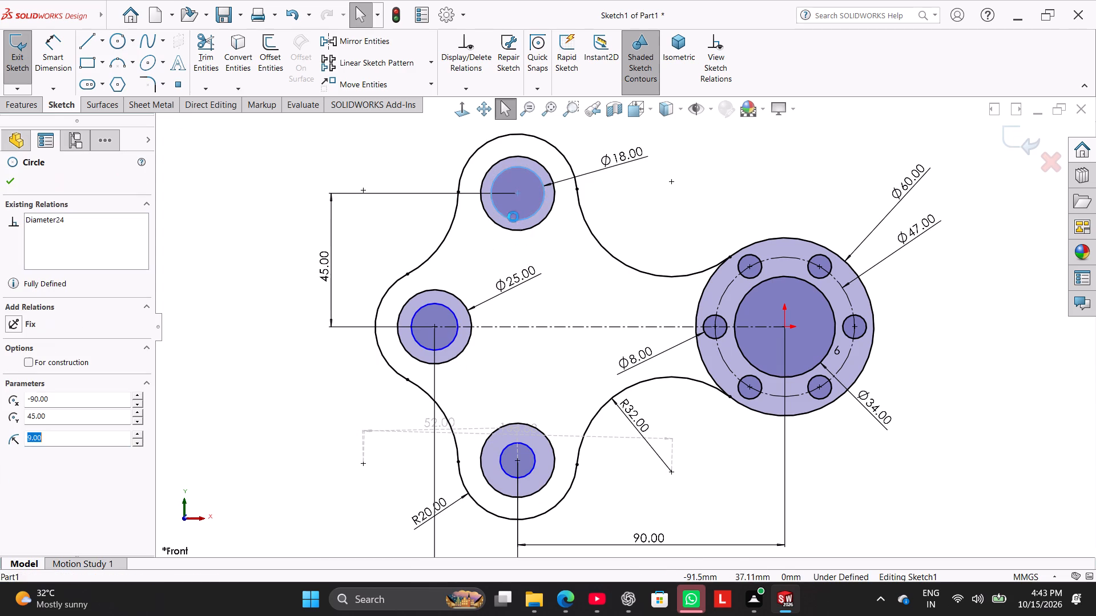
ctrl+click(460, 331)
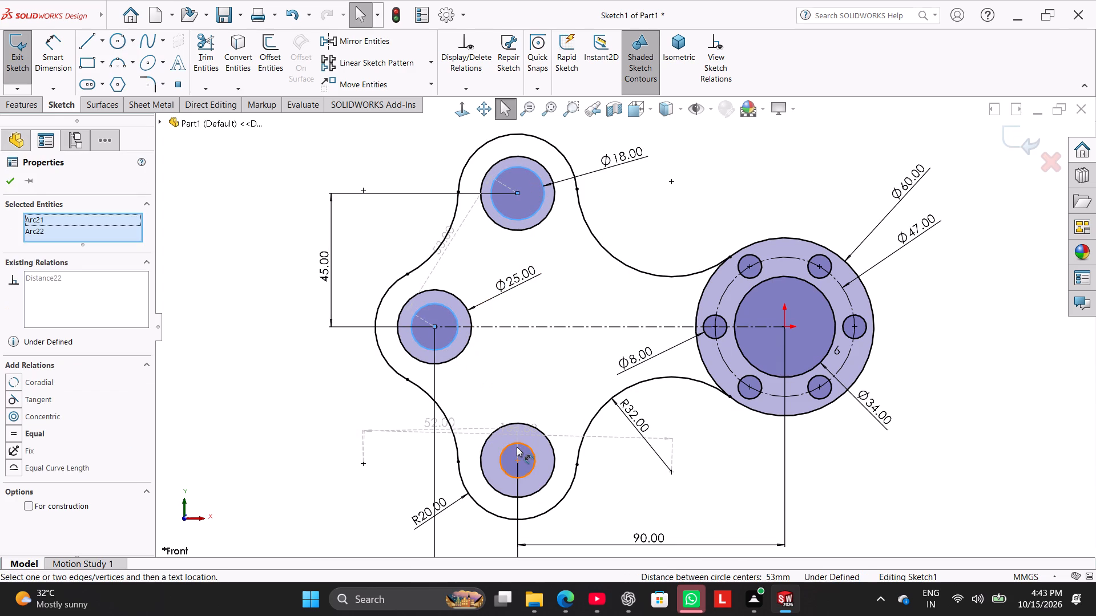
ctrl+click(512, 445)
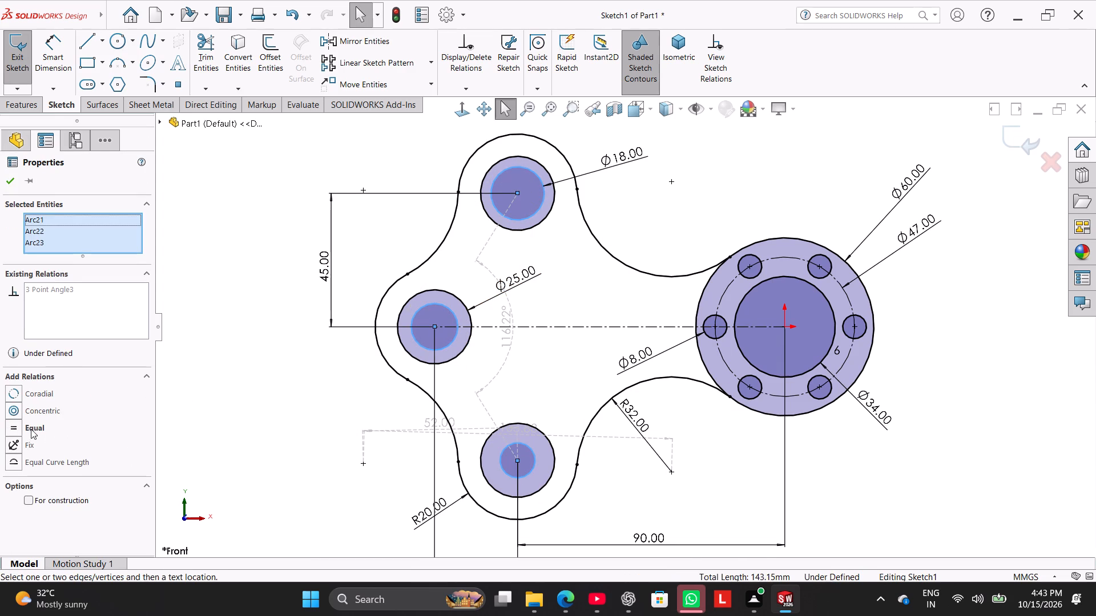
click(30, 429)
click(280, 382)
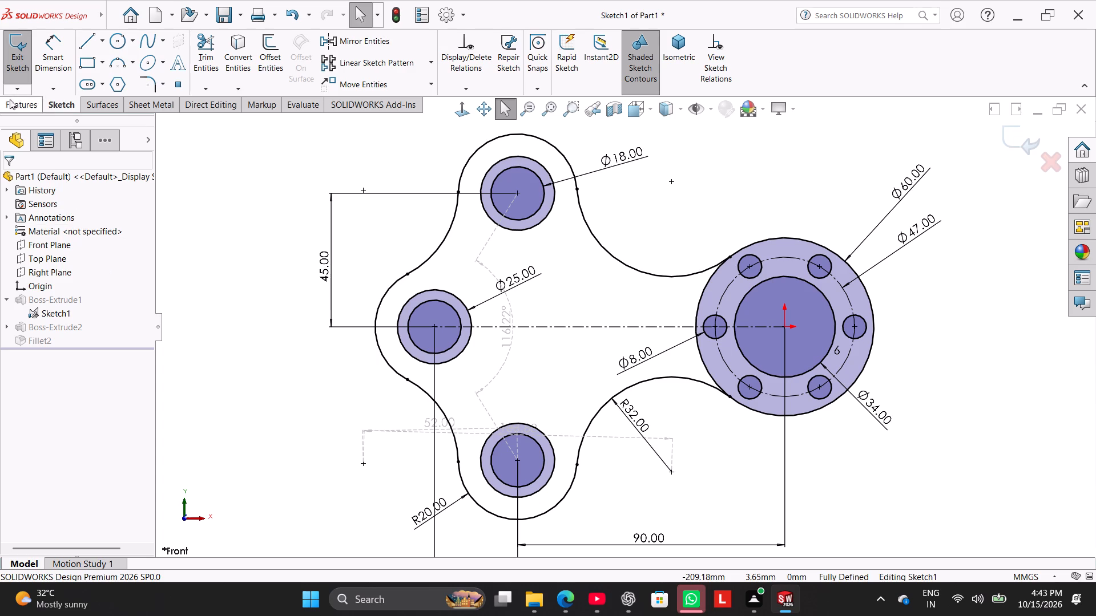
click(11, 74)
Edit the Boss-Extrude2 feature and add the inner circles of the three bosses to its selected contours.
right_drag(272, 338, 326, 306)
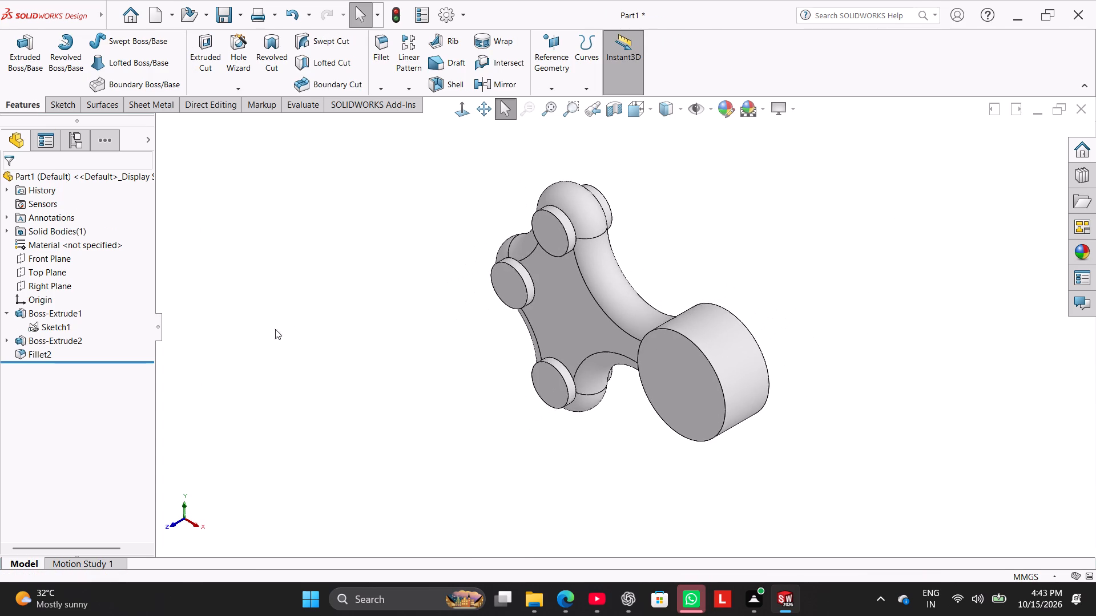
click(2, 314)
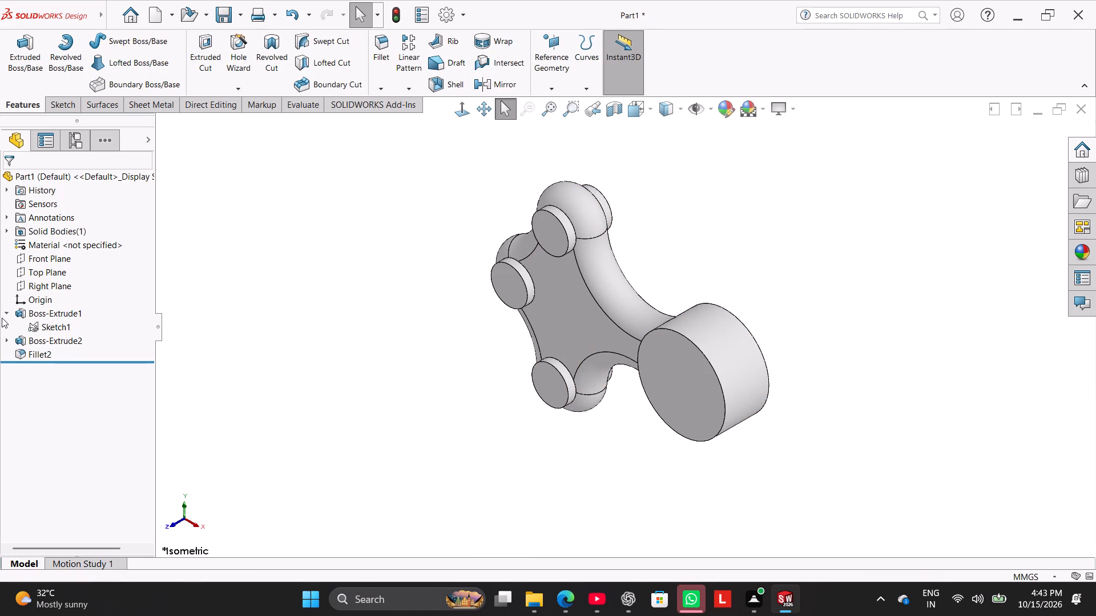
click(7, 314)
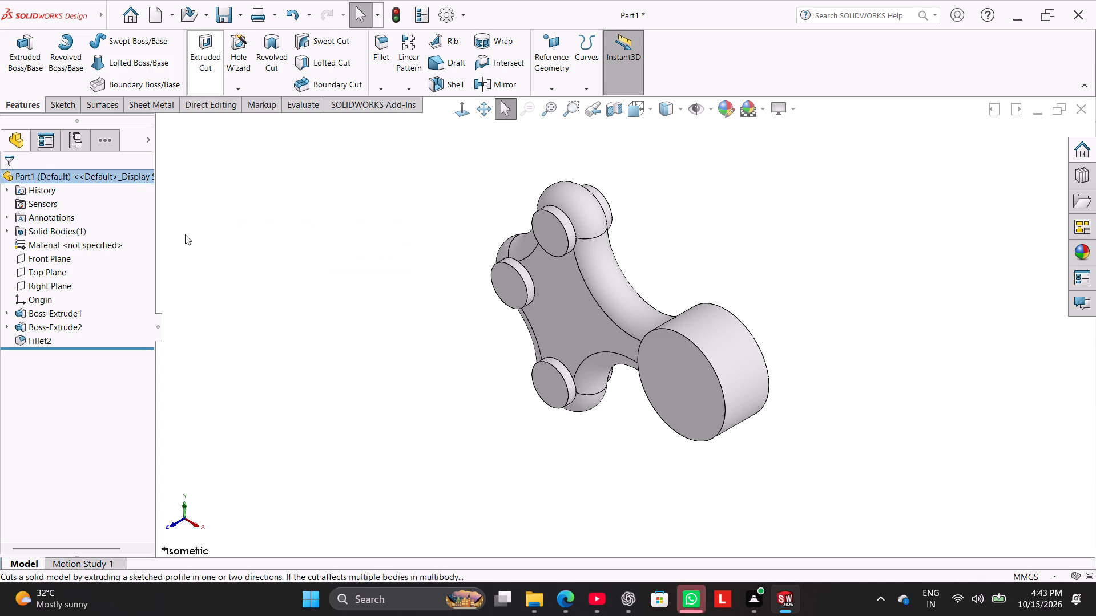
right_click(54, 327)
click(63, 295)
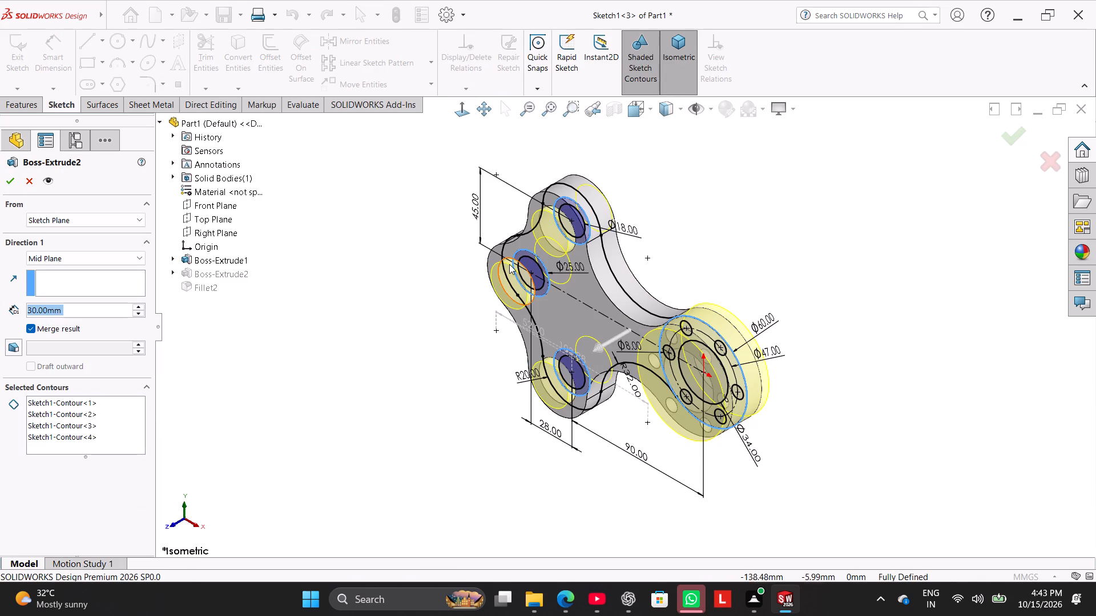
click(575, 238)
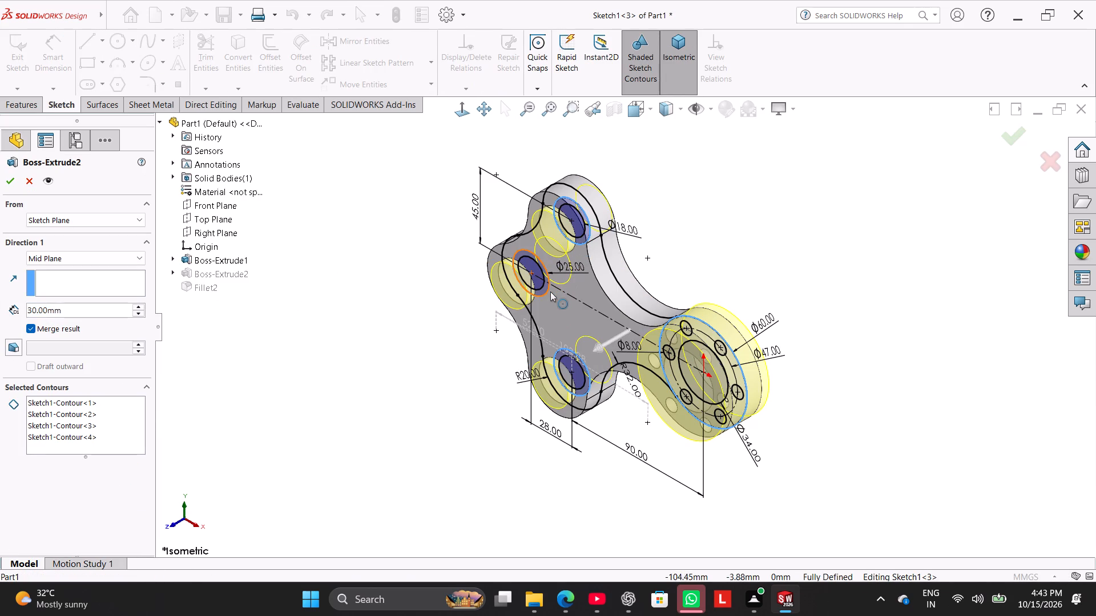
click(118, 444)
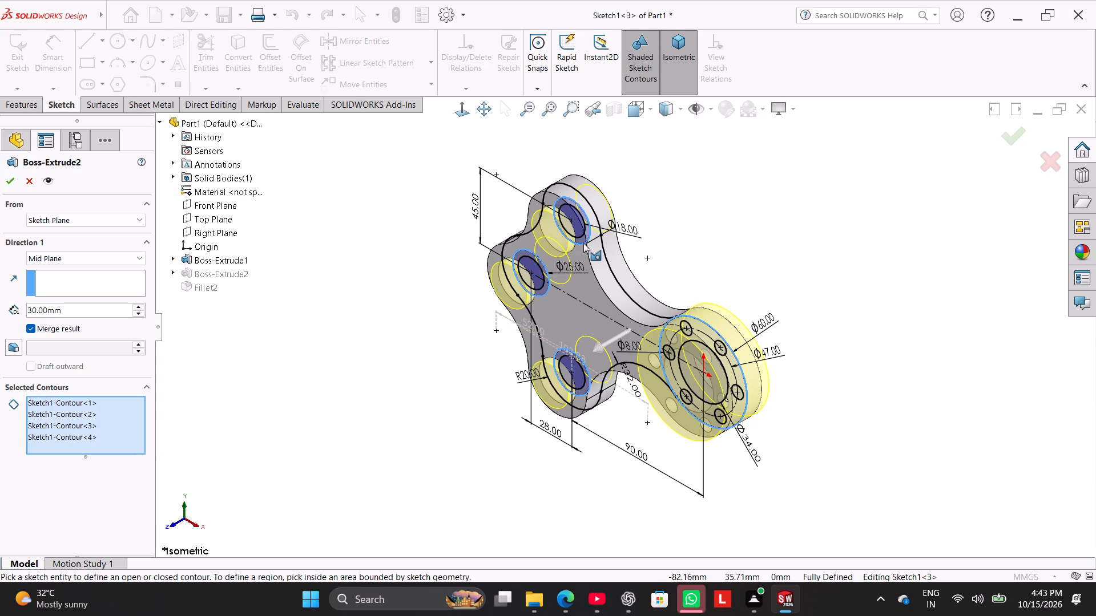
click(582, 237)
click(541, 289)
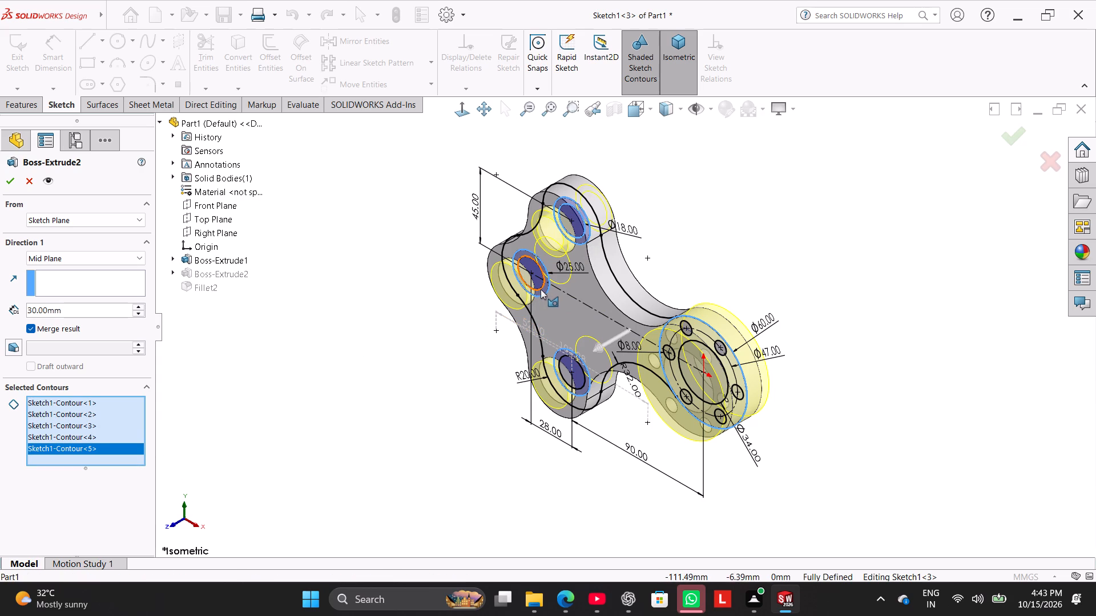
click(583, 387)
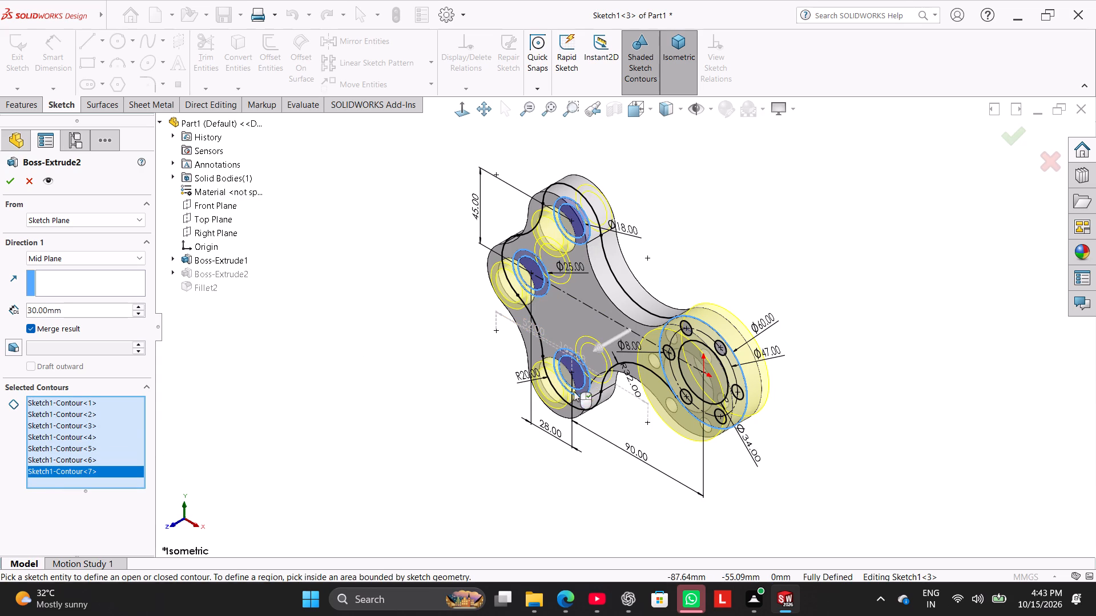
Add the hub's 34 mm bore circle and all its 8 mm hole circles except the top one to the contours, and apply the extrusion.
click(725, 400)
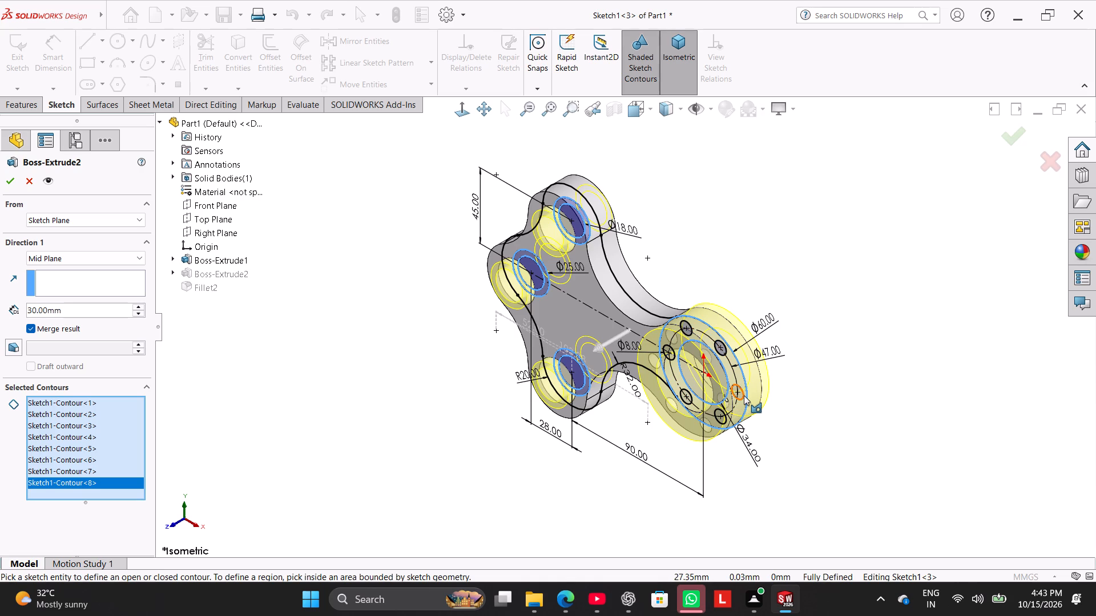
click(744, 395)
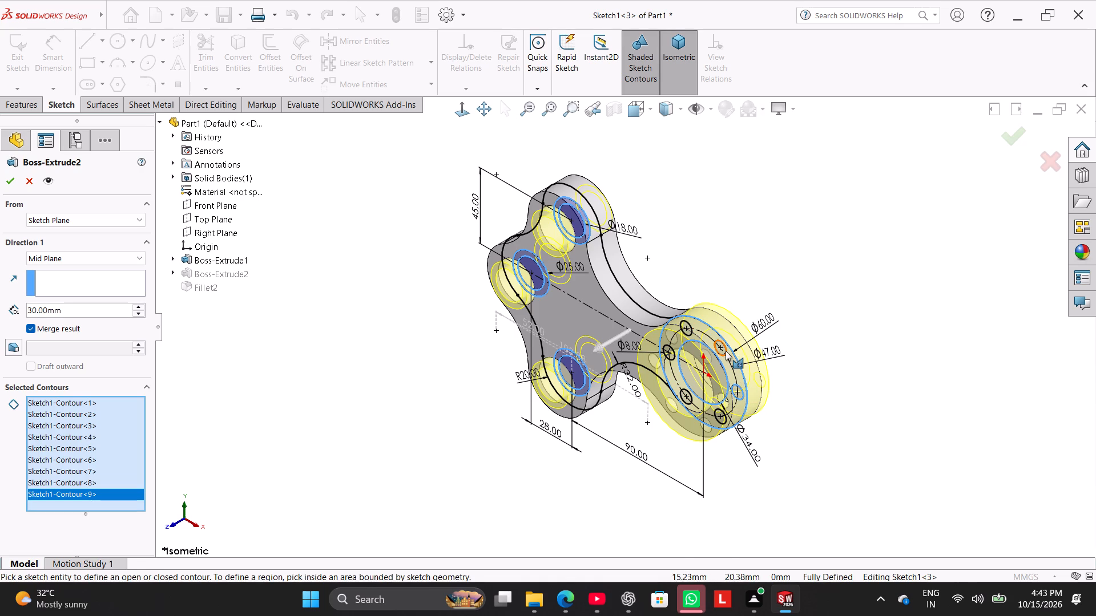
click(726, 351)
click(692, 331)
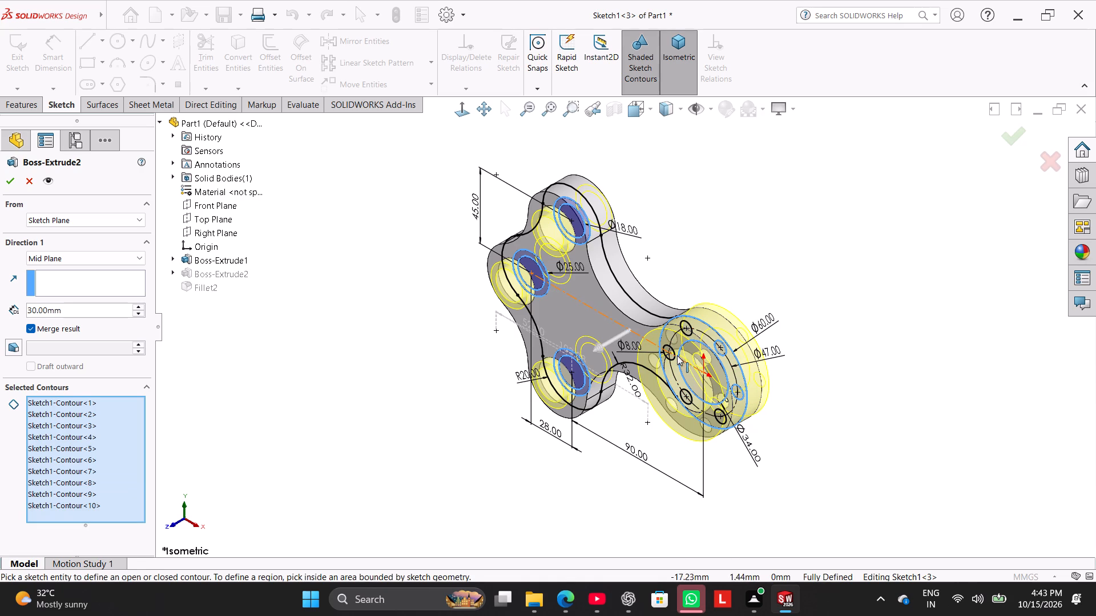
click(674, 351)
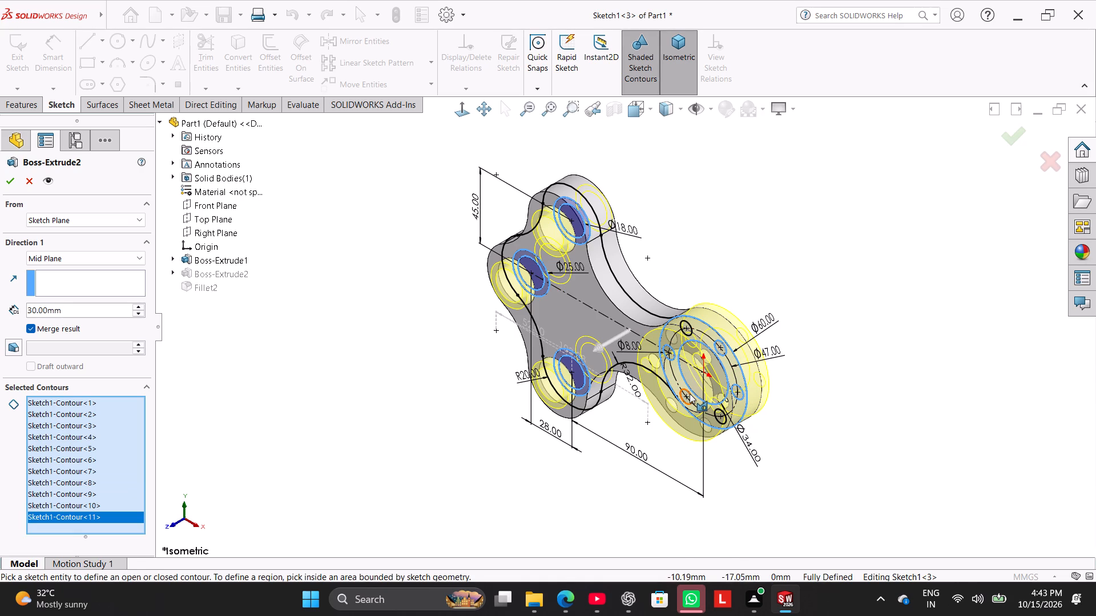
click(690, 394)
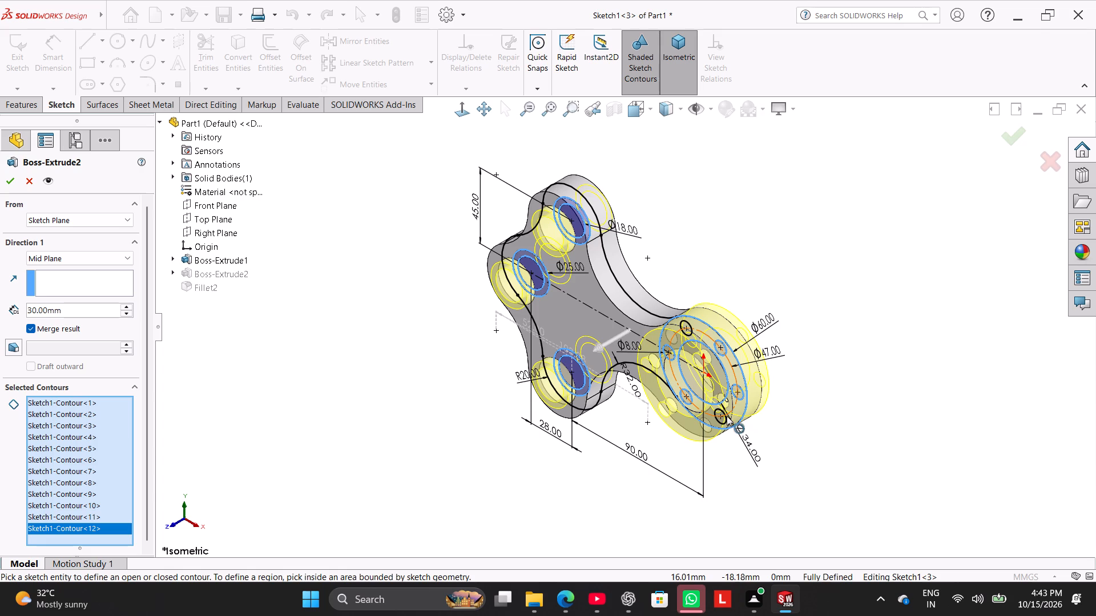
click(723, 412)
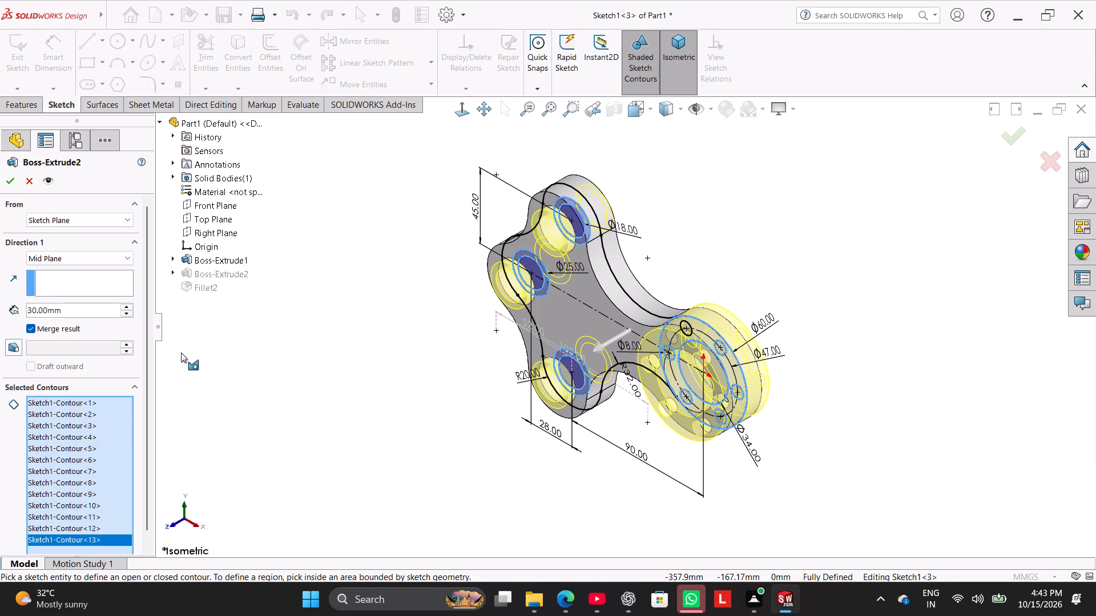
click(17, 182)
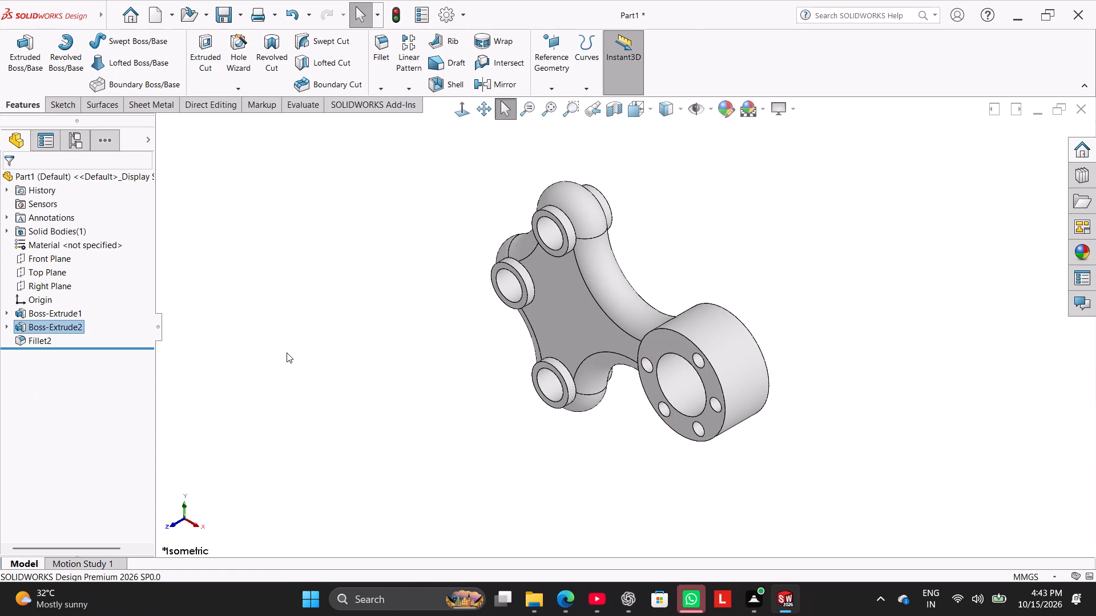
Edit Boss-Extrude2 again, add the remaining 8 mm hole circle at the top of the hub to its contours, and apply.
right_click(62, 321)
click(74, 291)
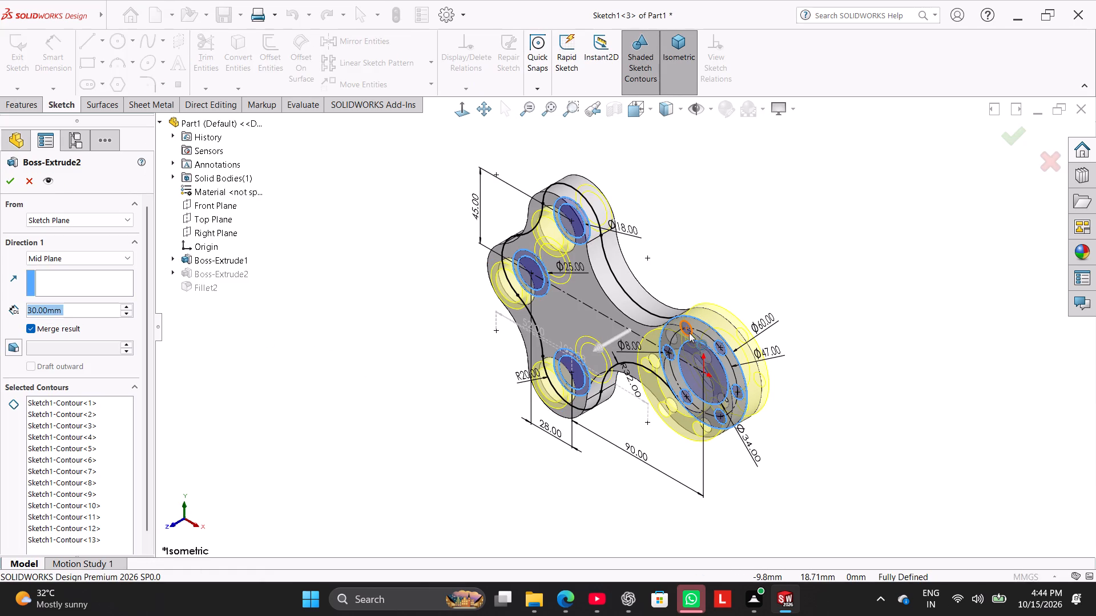
click(689, 333)
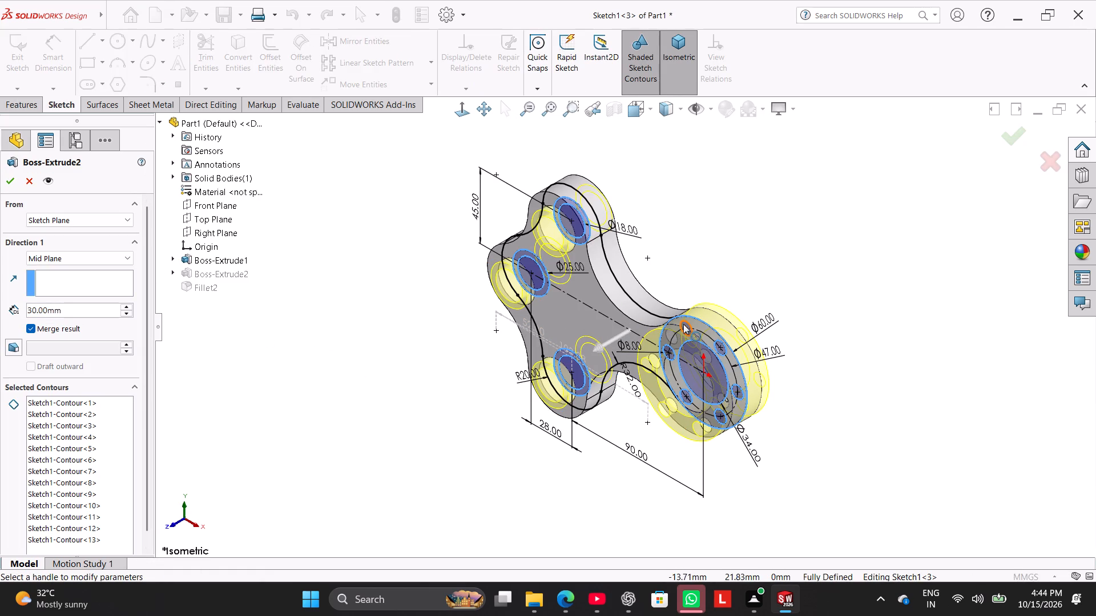
scroll(98, 475, down, 4)
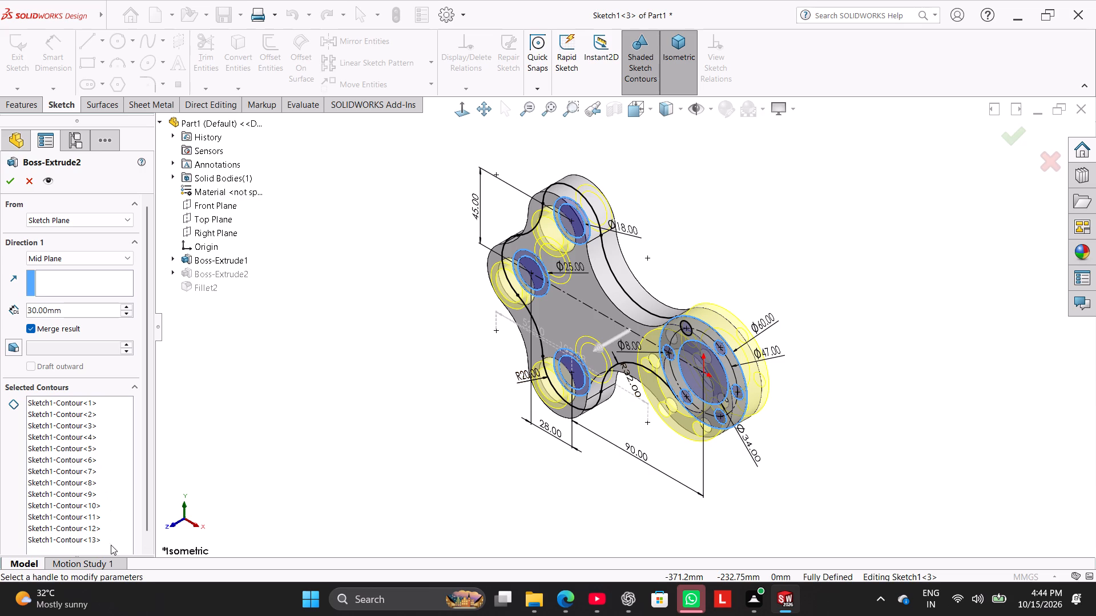
click(111, 545)
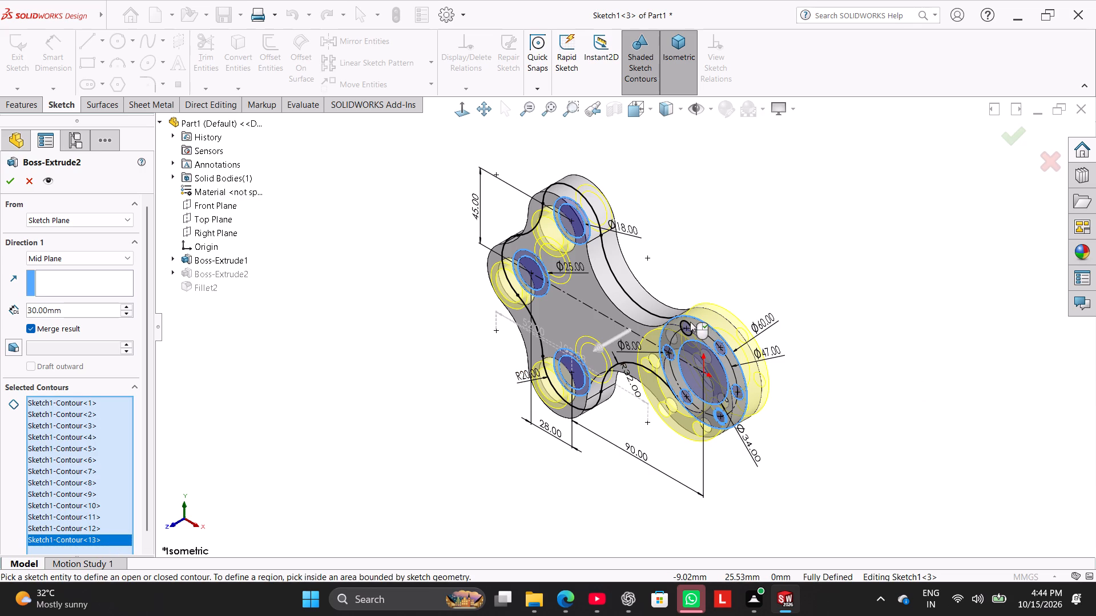
click(688, 322)
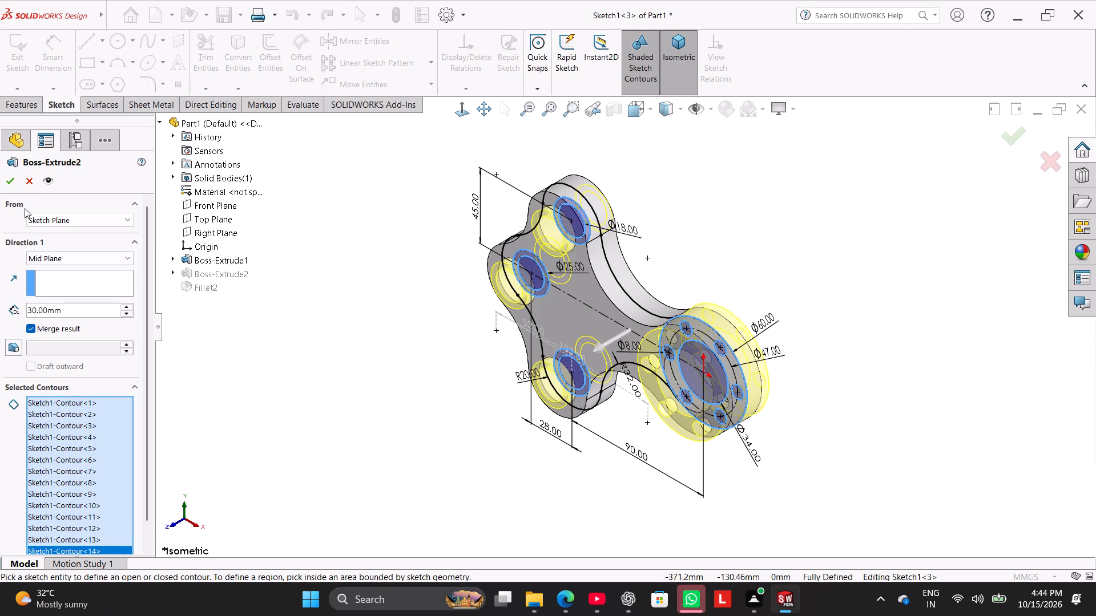
click(13, 181)
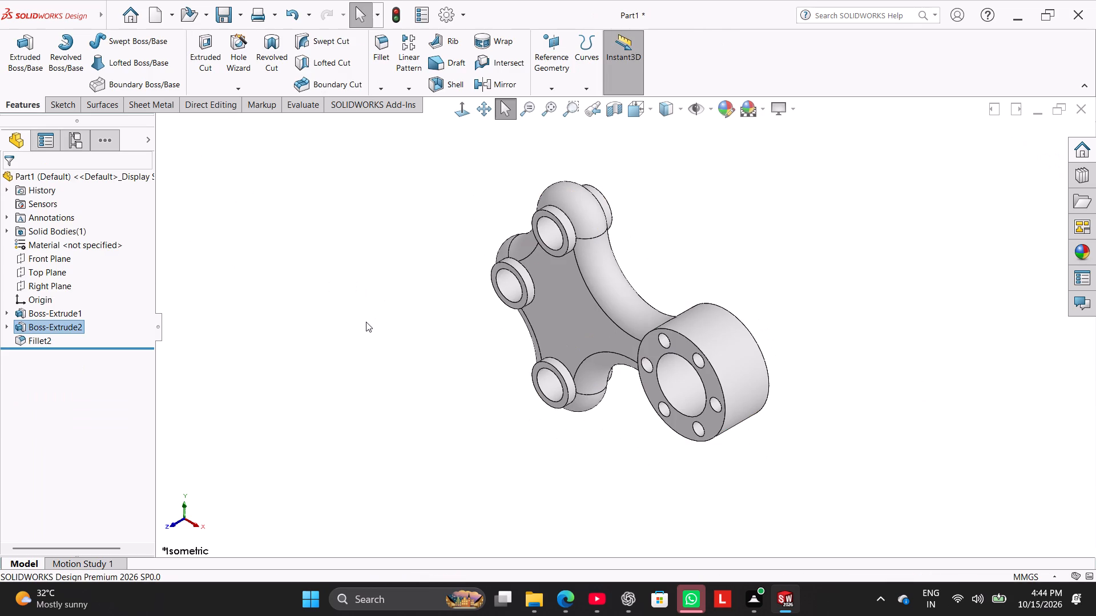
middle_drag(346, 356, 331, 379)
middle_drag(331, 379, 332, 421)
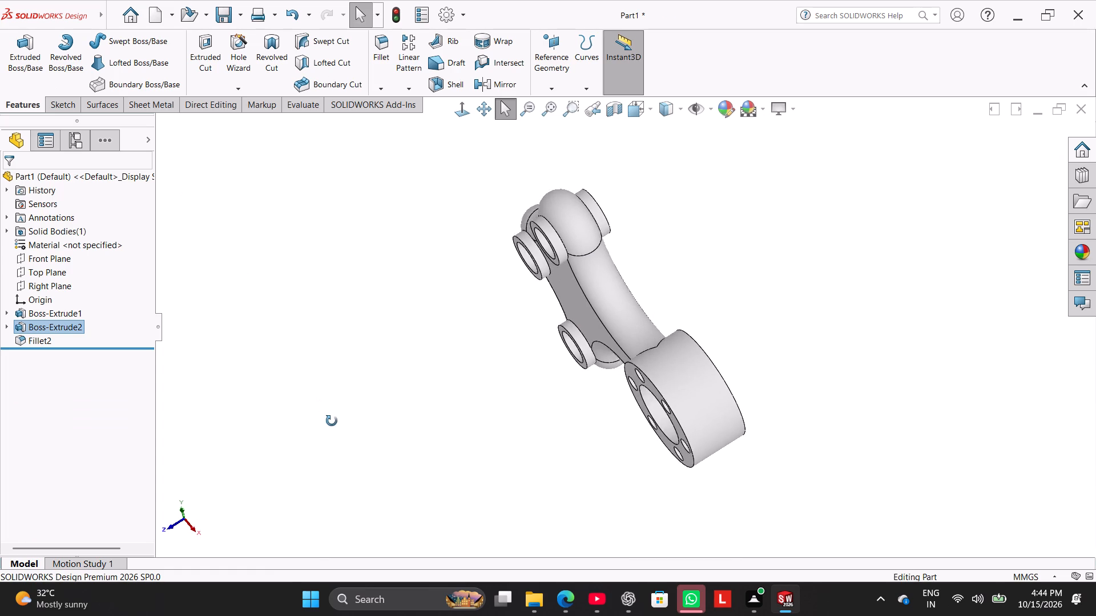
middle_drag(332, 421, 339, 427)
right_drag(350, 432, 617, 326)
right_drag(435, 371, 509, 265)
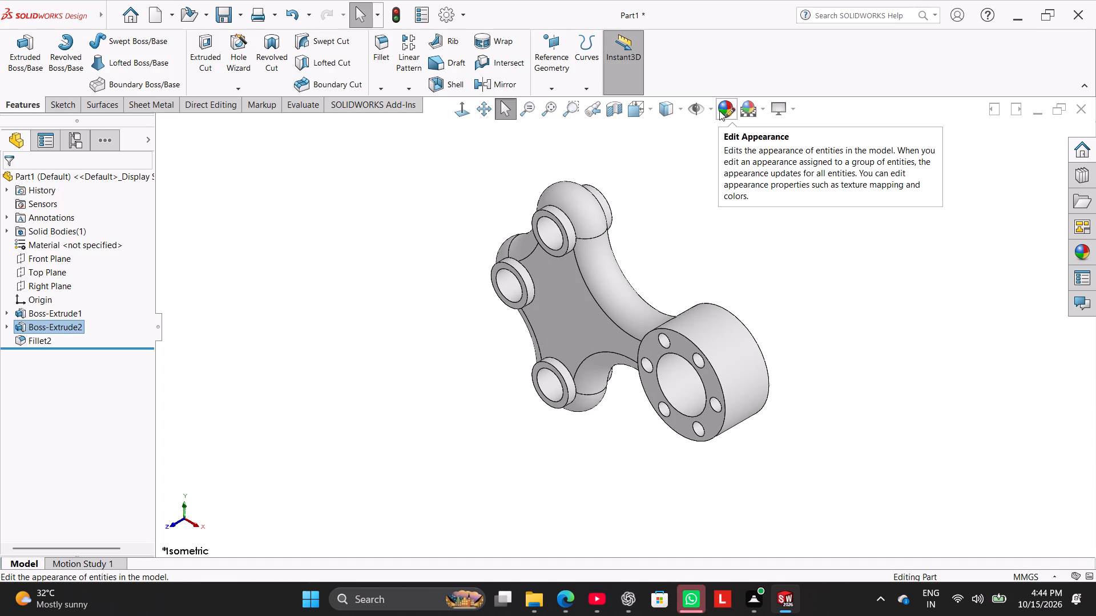
Set the appearance of the whole part, Part1, to the standard light pink, RGB 255, 192, 255, and apply it.
click(719, 111)
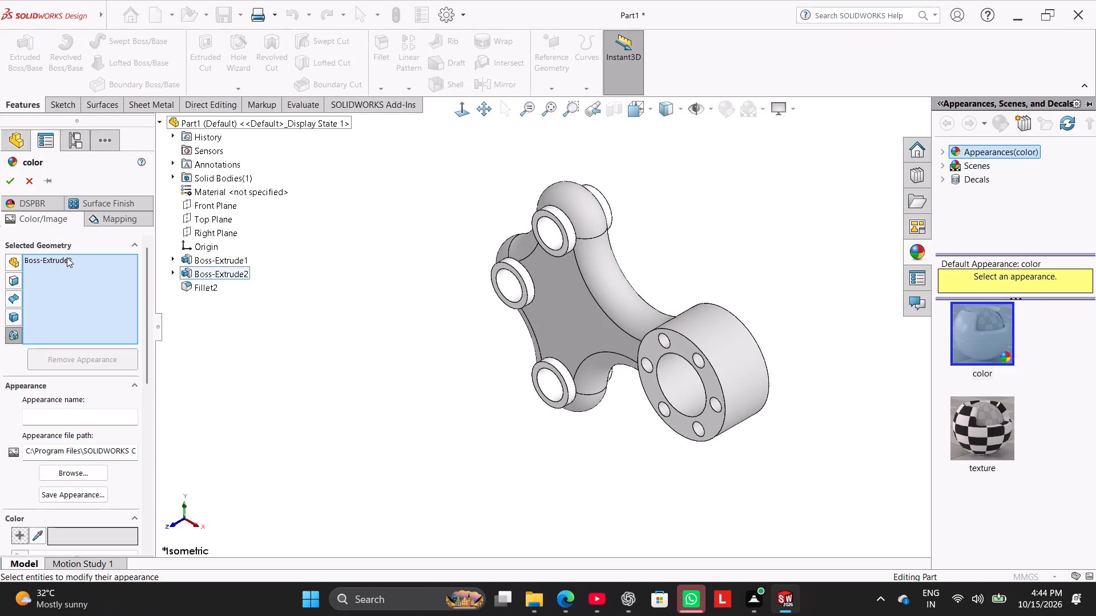
click(14, 258)
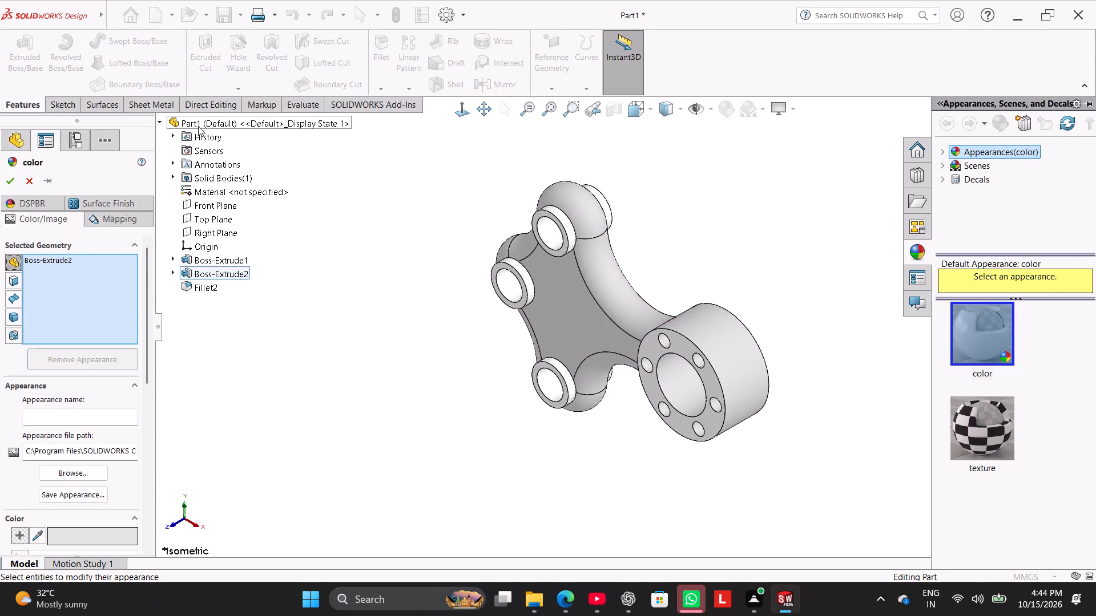
click(198, 126)
drag(149, 268, 147, 363)
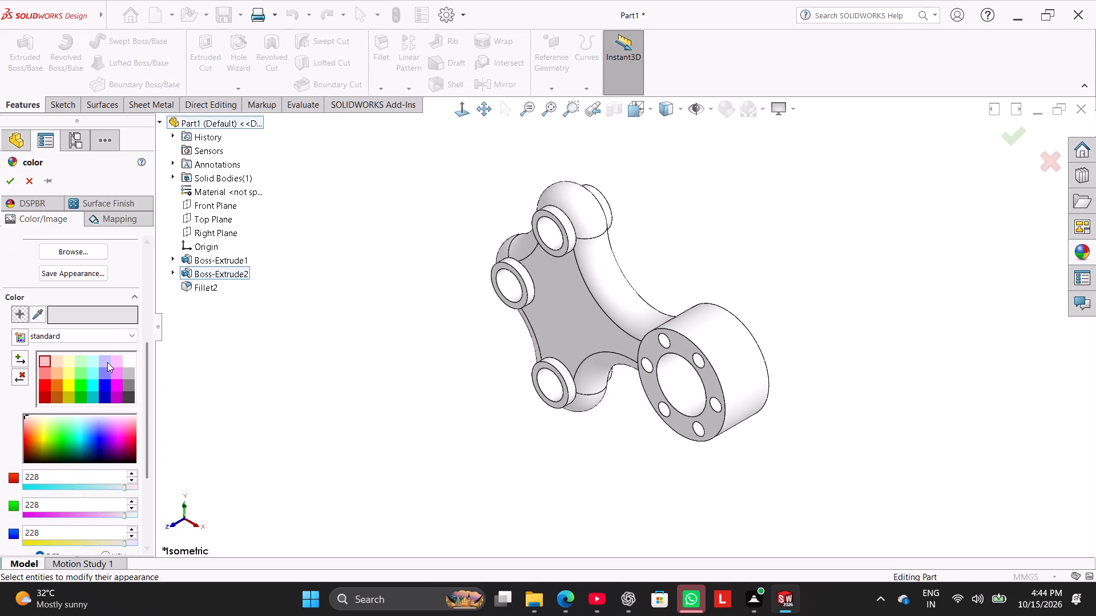
click(111, 362)
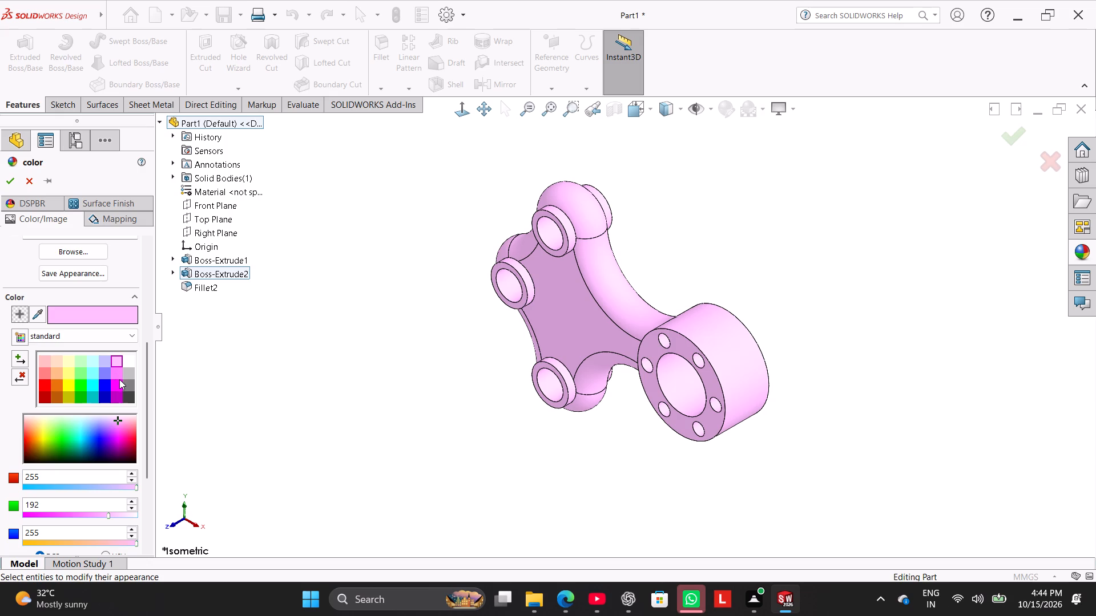
click(119, 379)
click(114, 358)
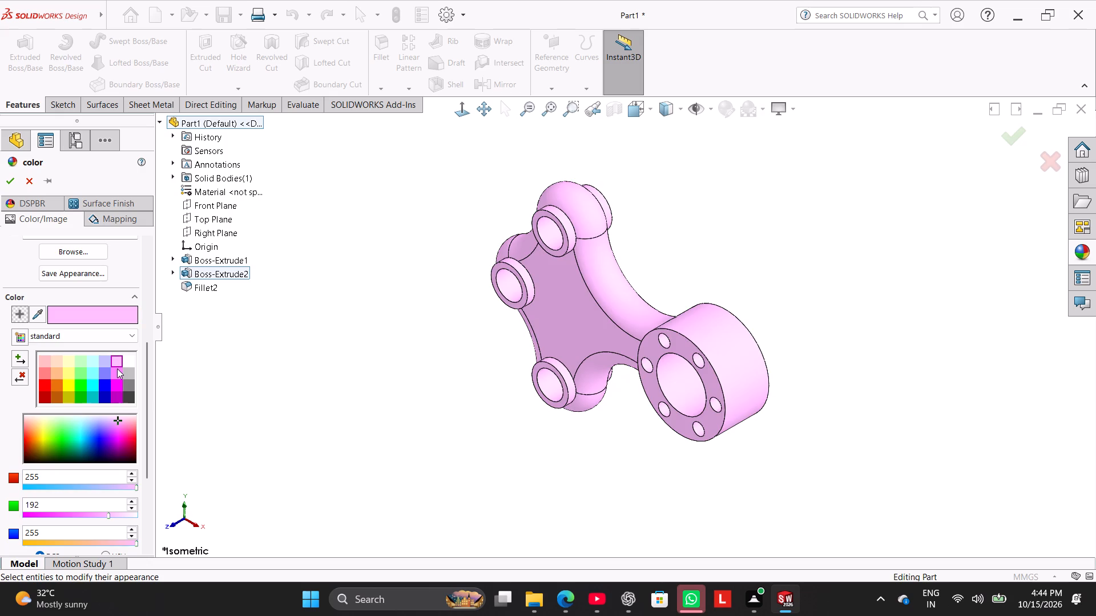
click(117, 370)
click(117, 359)
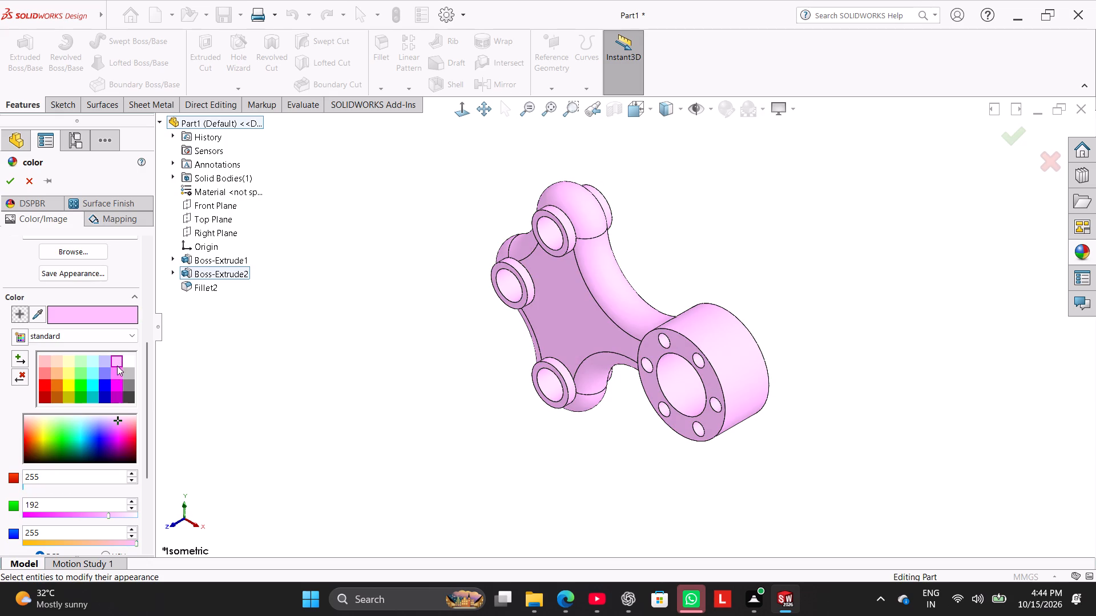
click(103, 514)
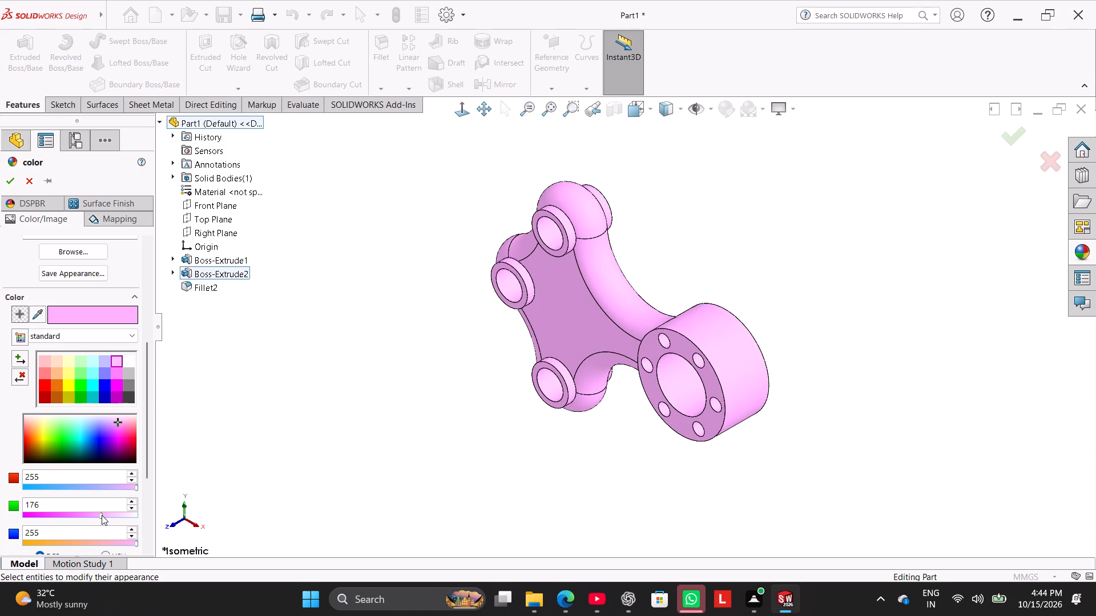
click(105, 516)
click(108, 517)
click(116, 366)
click(116, 381)
click(116, 363)
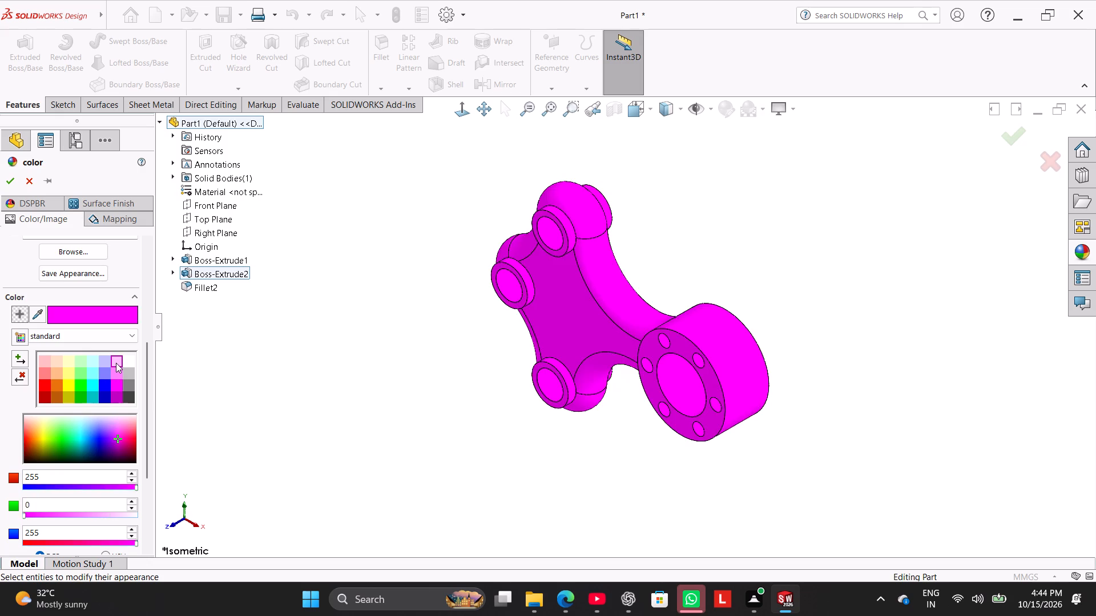
click(14, 183)
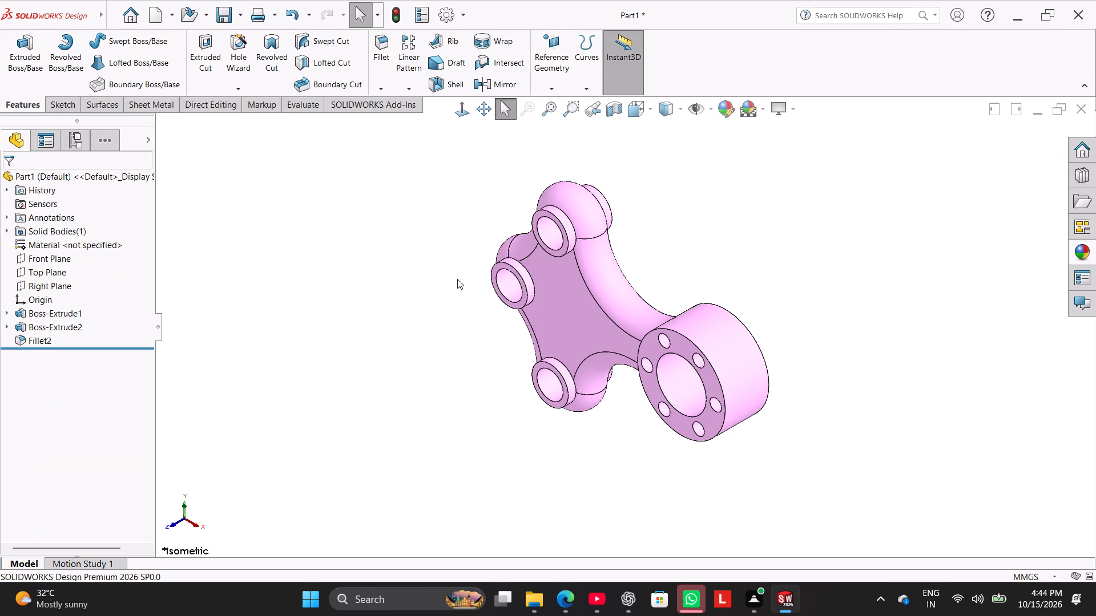
Give the three boss bores, the hub bore and the hub's 8 mm holes except the upper-right one standard bright green, RGB 0, 255, 0.
ctrl+click(551, 226)
ctrl+click(512, 287)
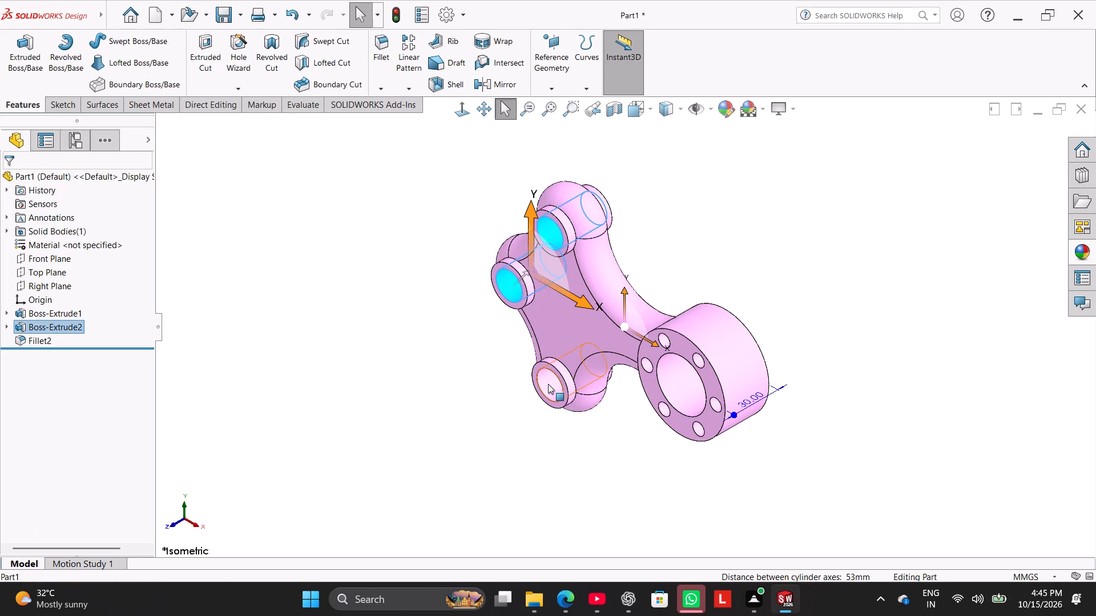
ctrl+click(548, 384)
ctrl+click(681, 389)
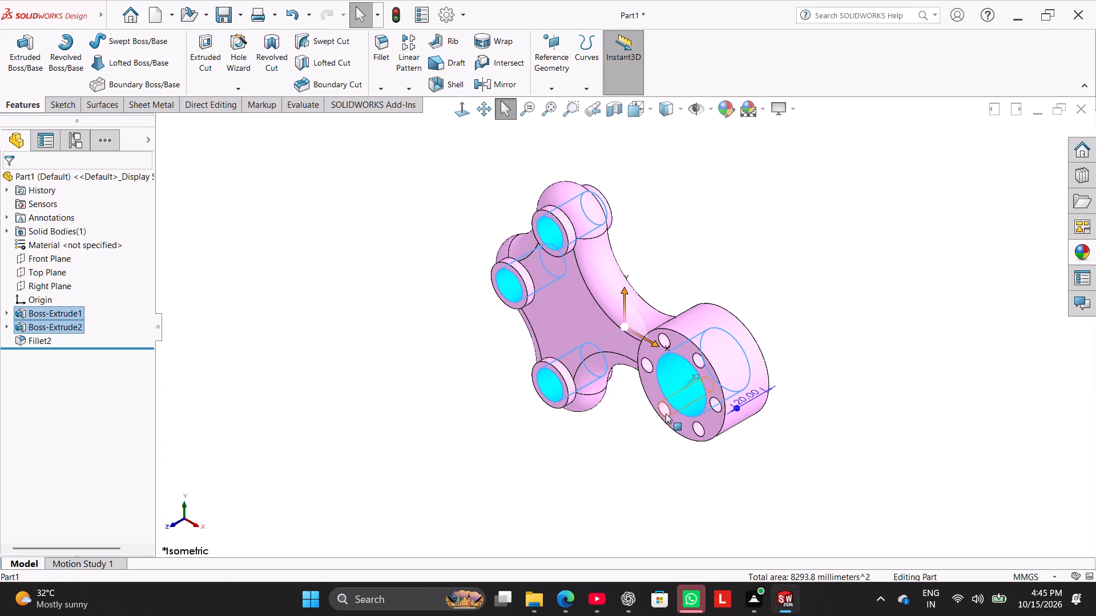
ctrl+click(666, 414)
ctrl+click(701, 432)
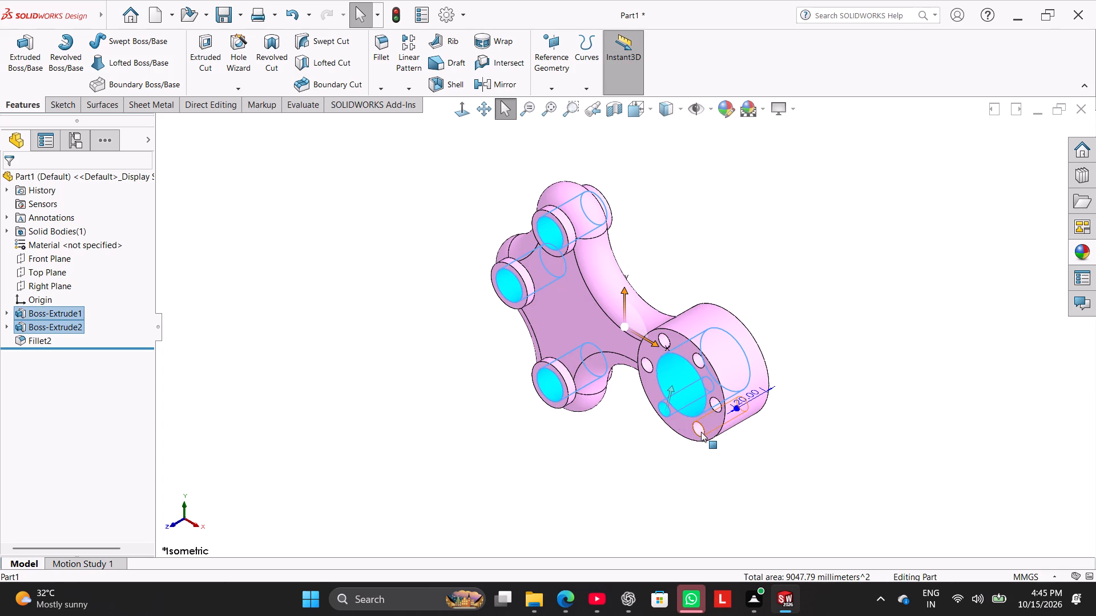
ctrl+click(716, 407)
ctrl+click(697, 363)
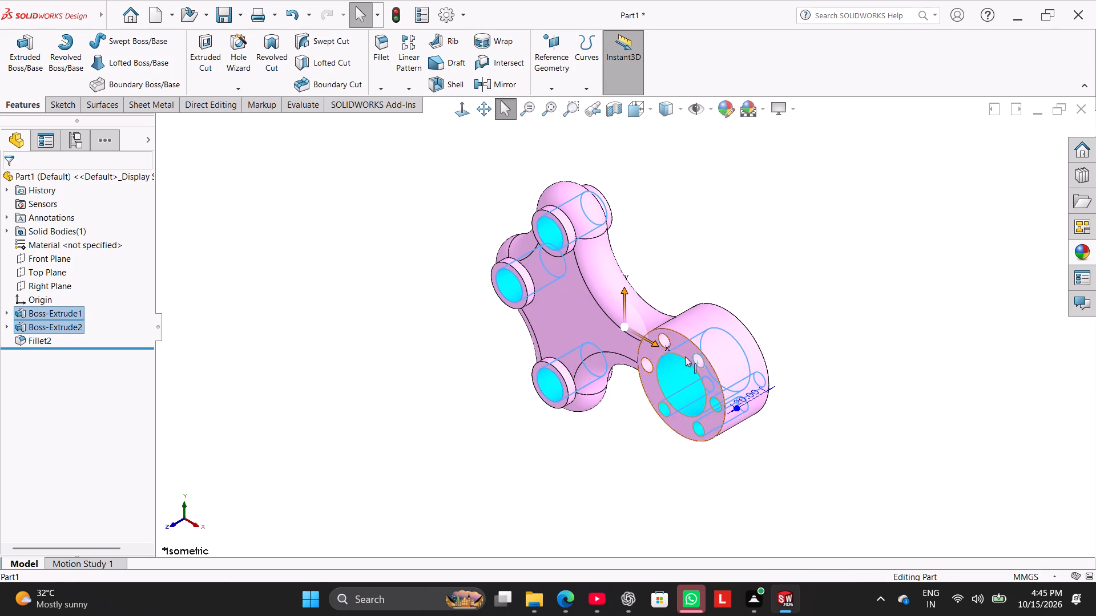
ctrl+click(662, 342)
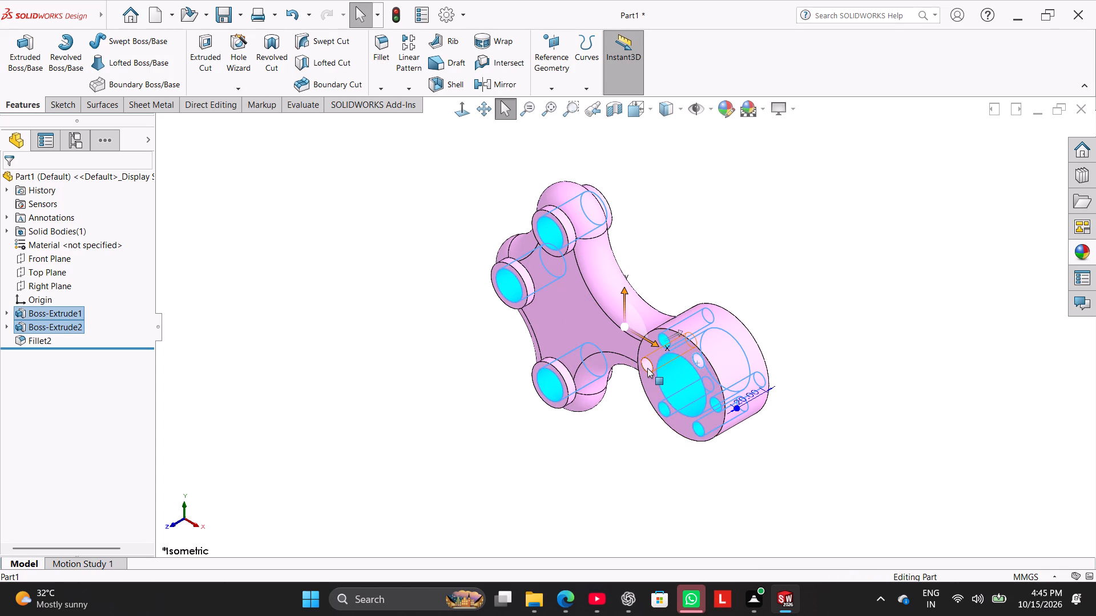
ctrl+click(647, 368)
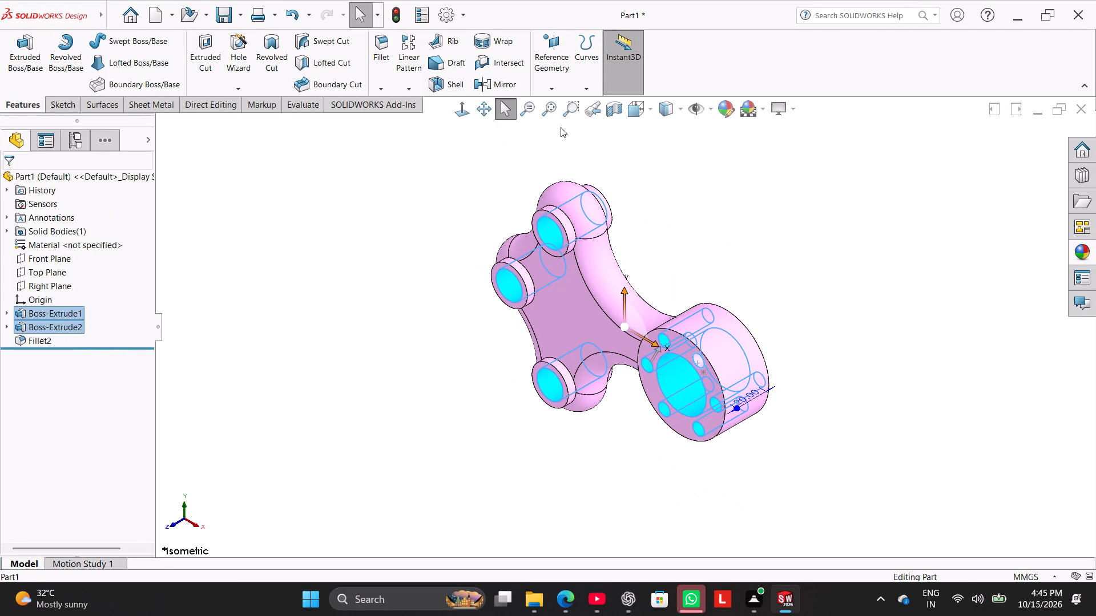
ctrl+click(728, 112)
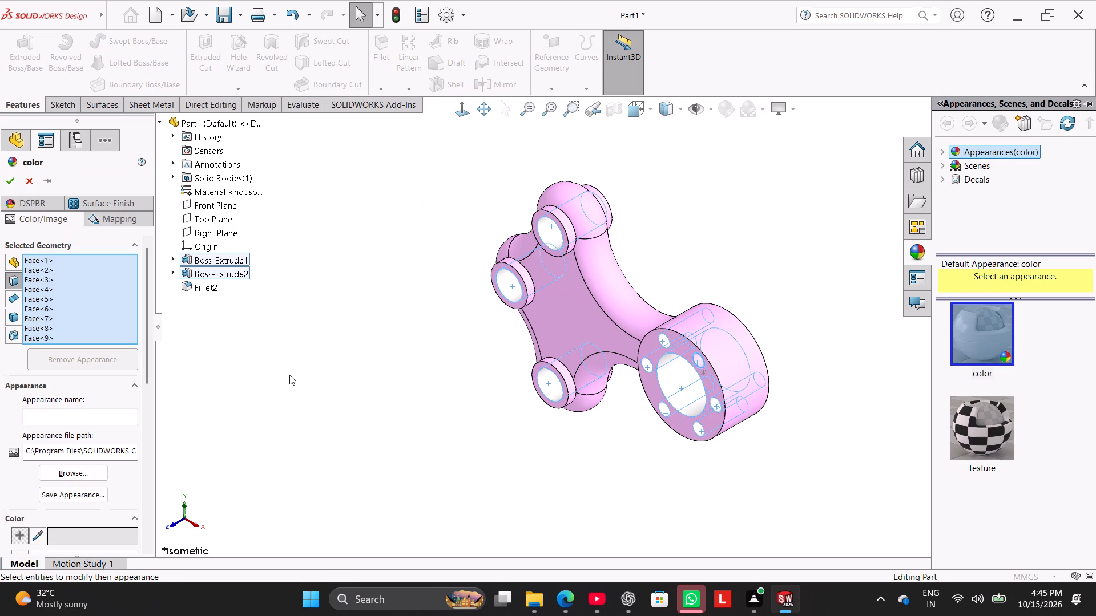
drag(147, 346, 150, 366)
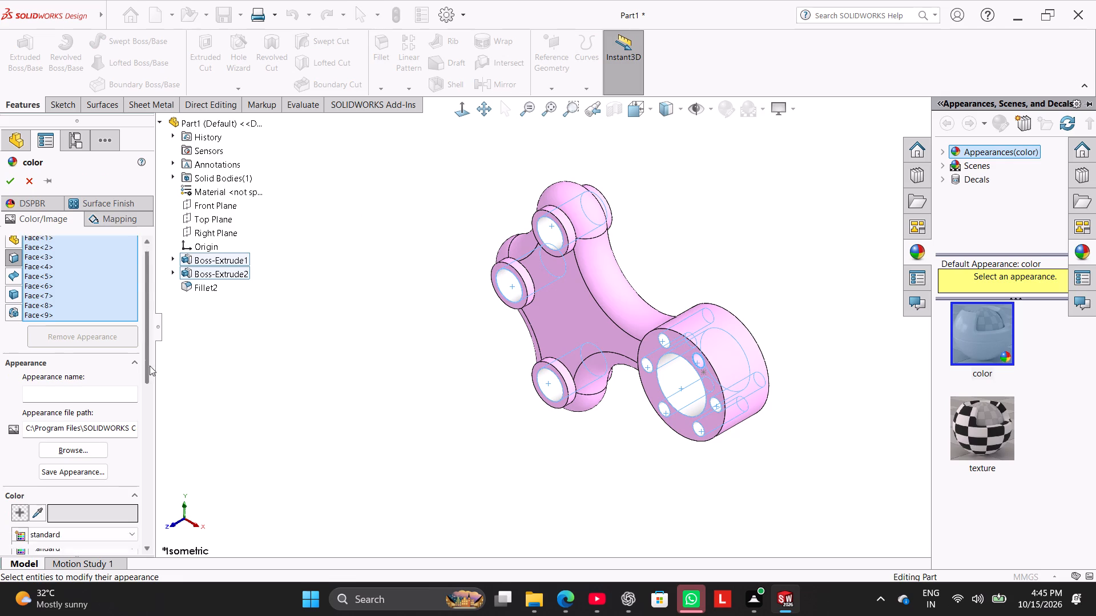
drag(150, 366, 163, 416)
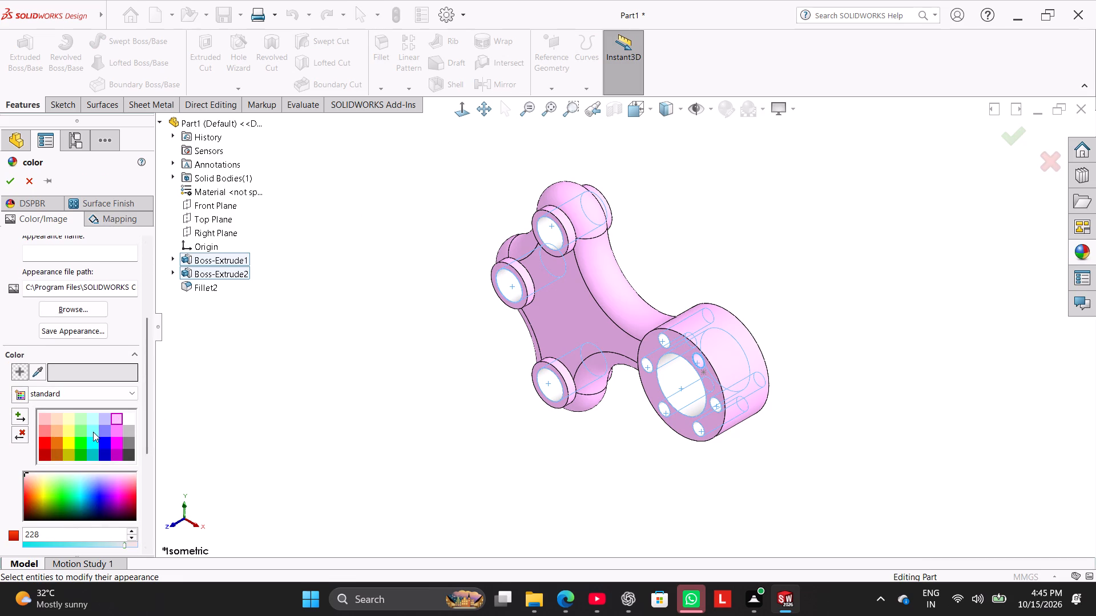
click(80, 420)
click(80, 433)
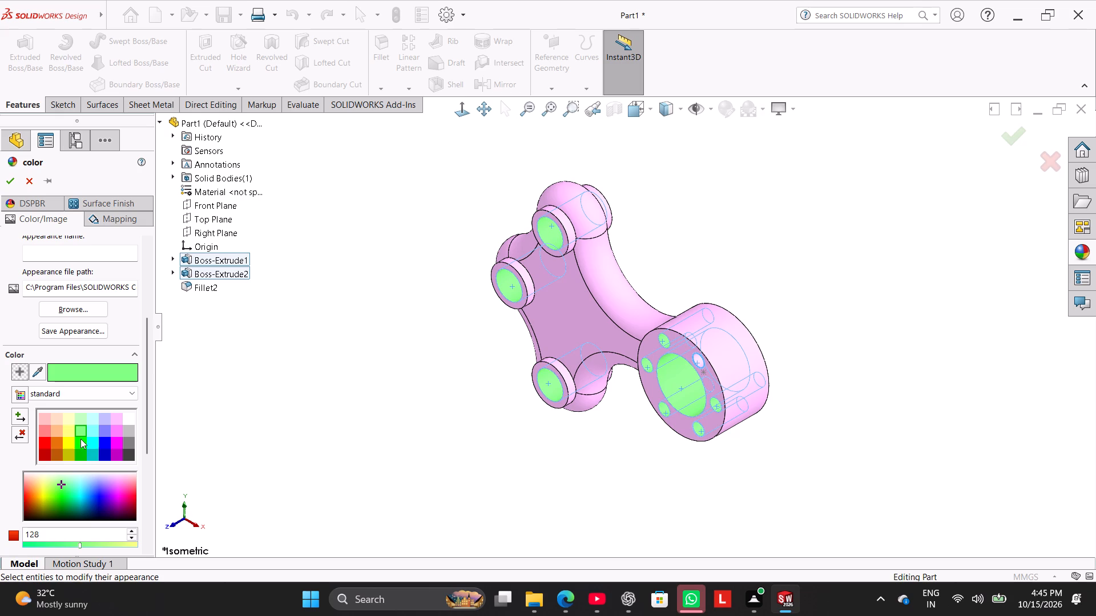
click(80, 439)
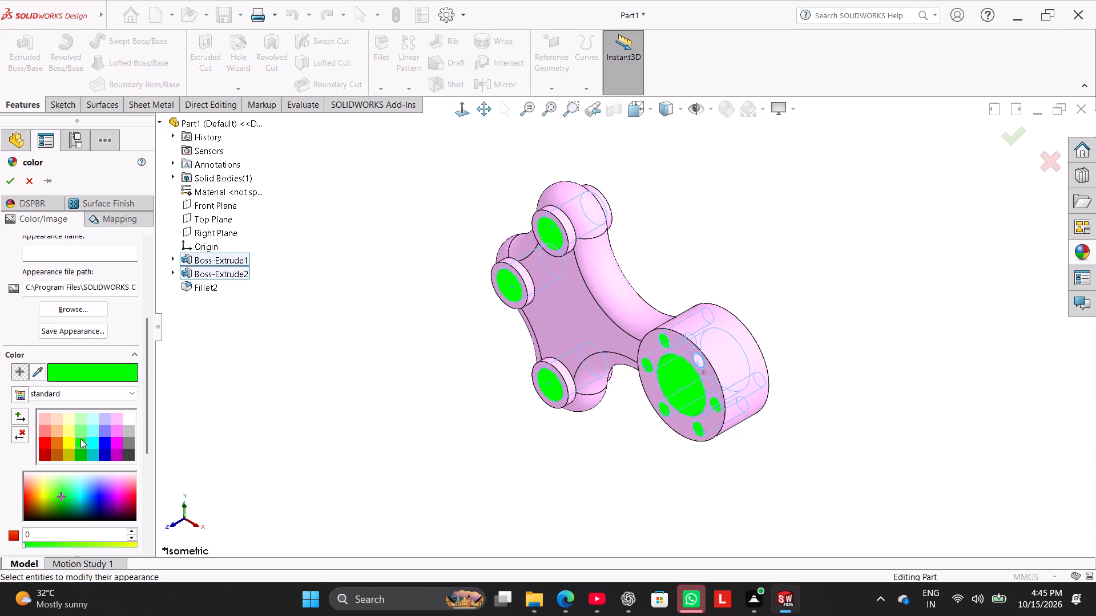
click(80, 454)
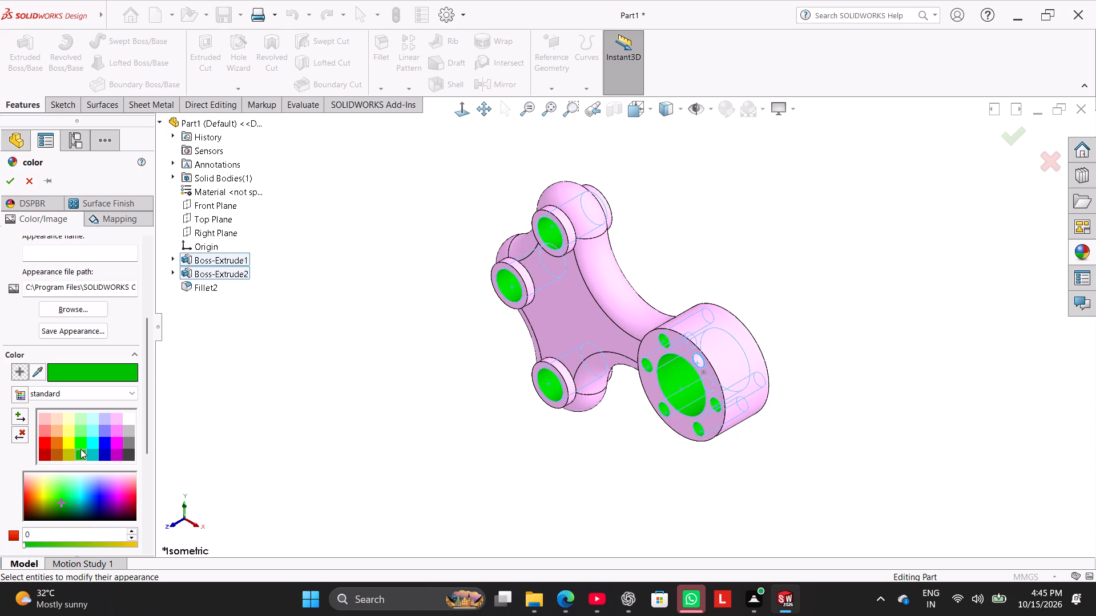
click(80, 443)
click(80, 433)
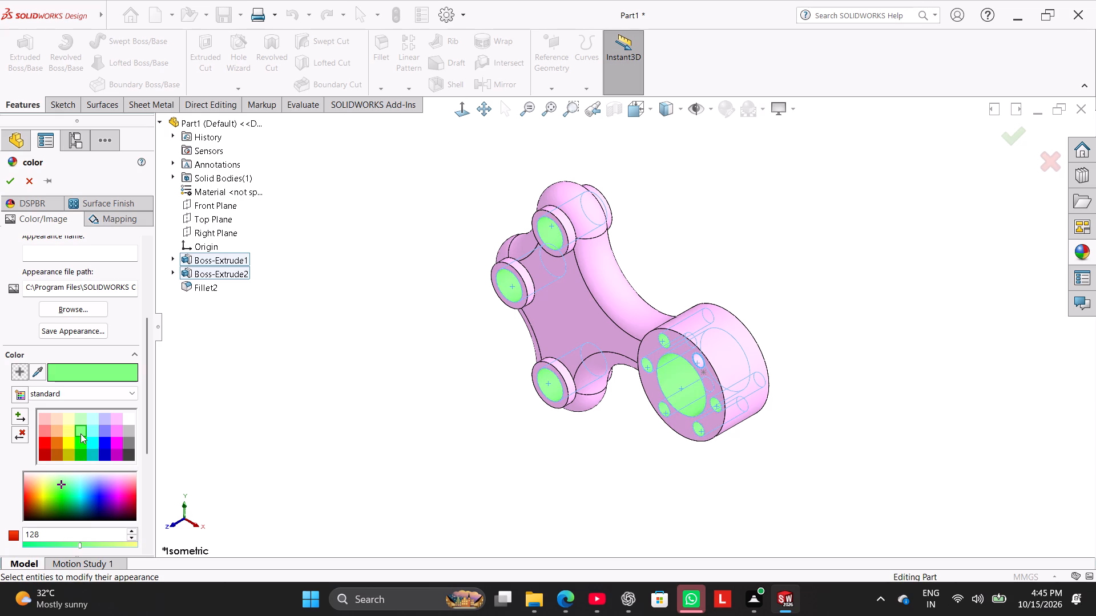
drag(150, 423, 151, 447)
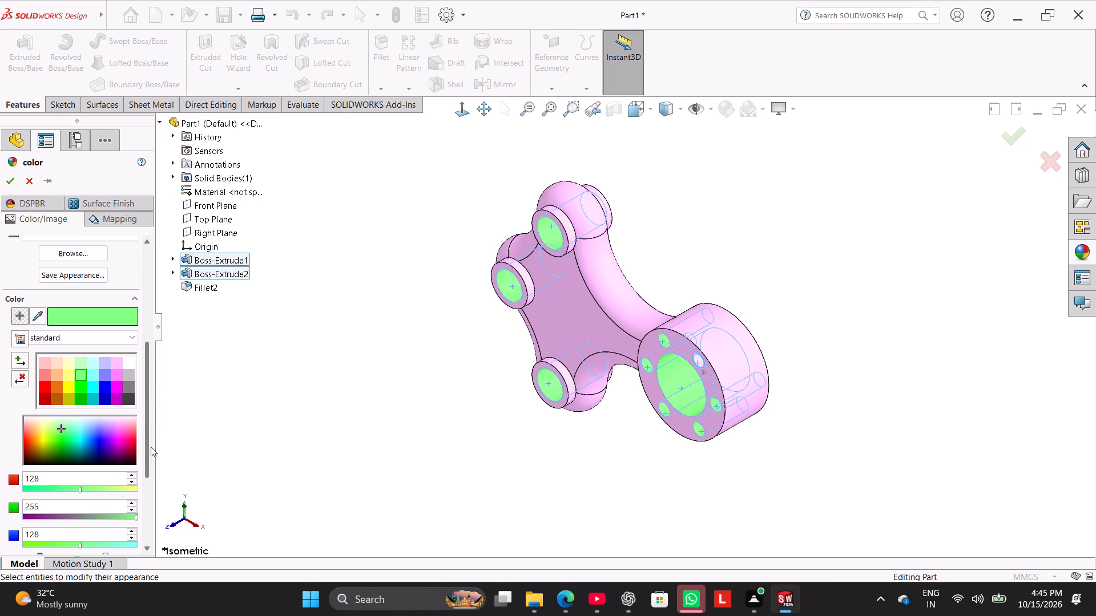
click(78, 390)
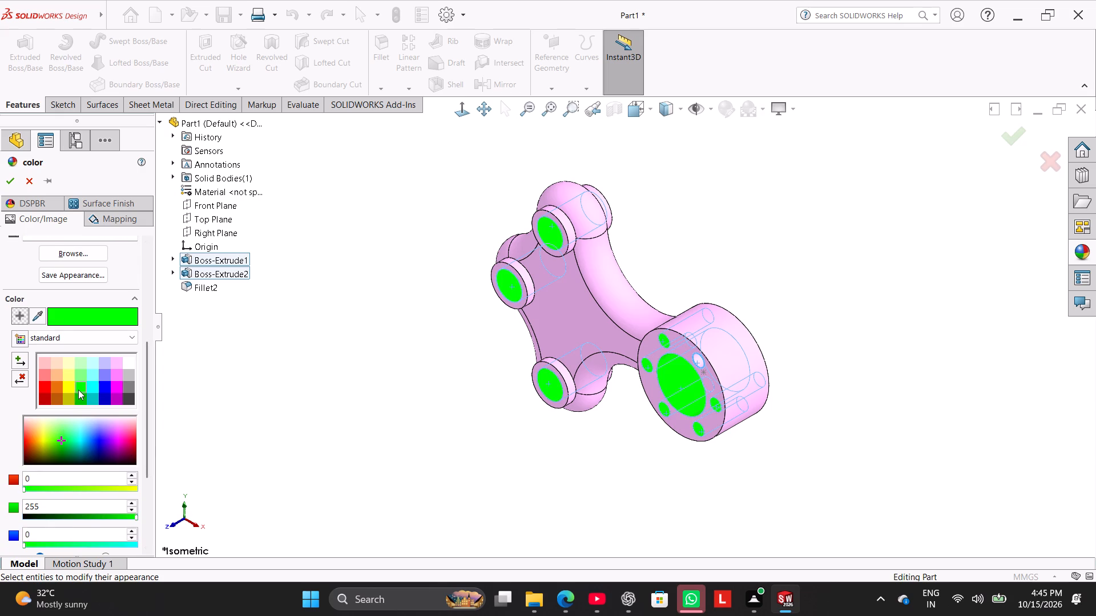
Adjust the green of the selected bore and hole faces to RGB 66, 234, 81 and apply the appearance.
click(38, 488)
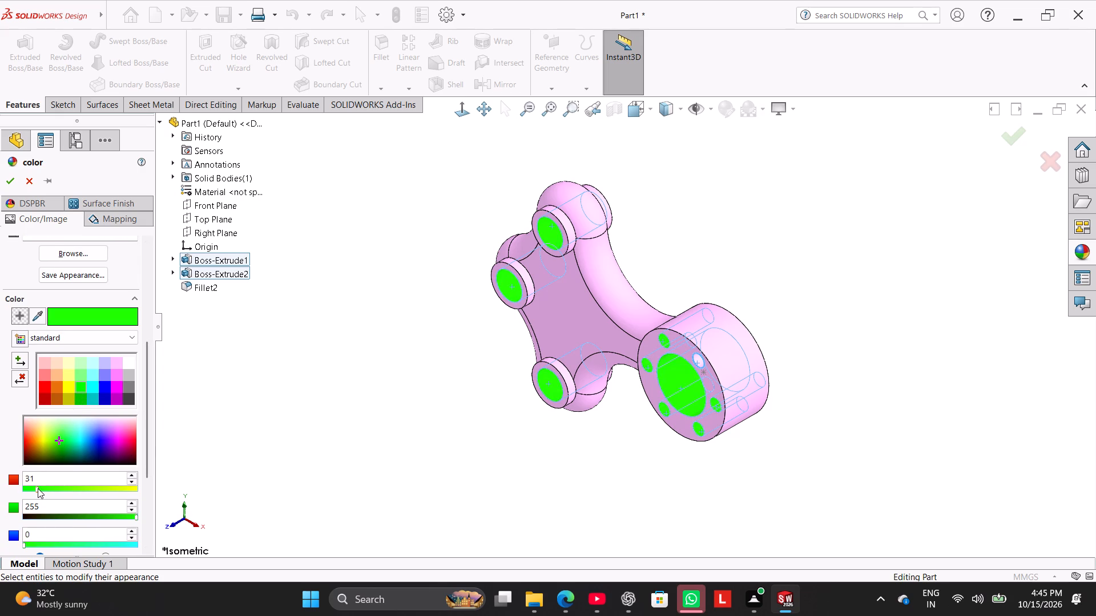
click(120, 518)
click(127, 518)
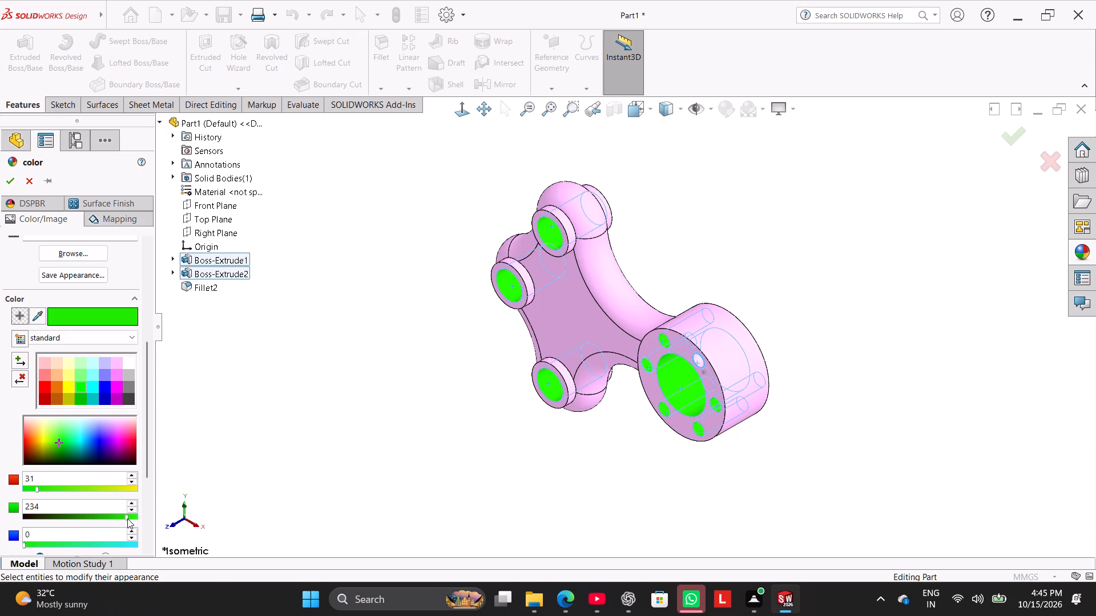
click(46, 545)
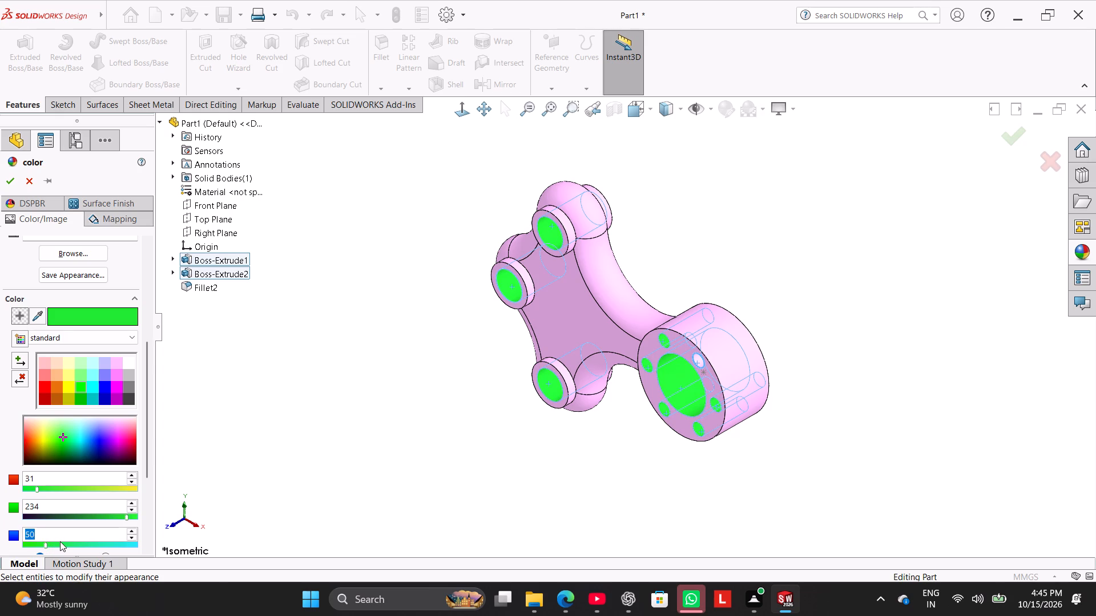
click(60, 541)
click(60, 542)
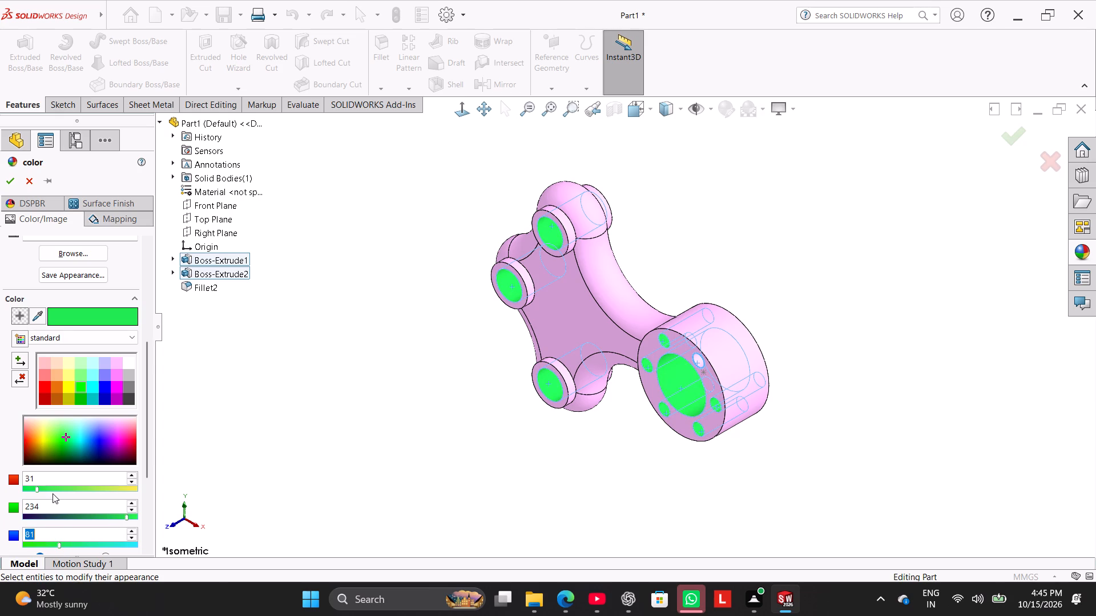
click(53, 490)
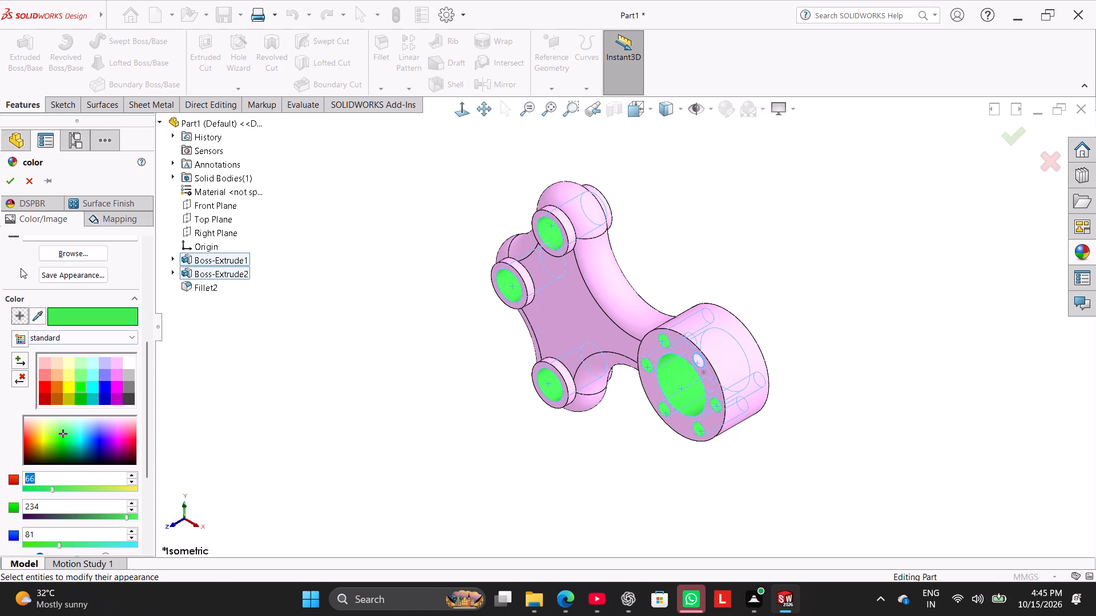
click(13, 181)
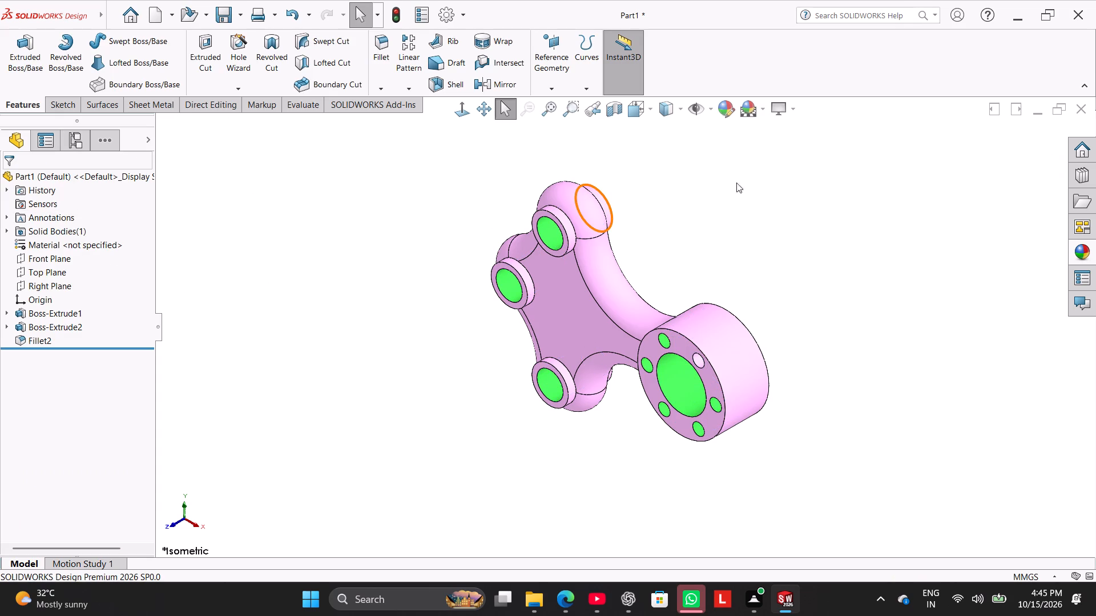
Give the hub's remaining upper-right 8 mm hole face a green appearance, RGB 56, 255, 69, and apply it.
ctrl+click(698, 364)
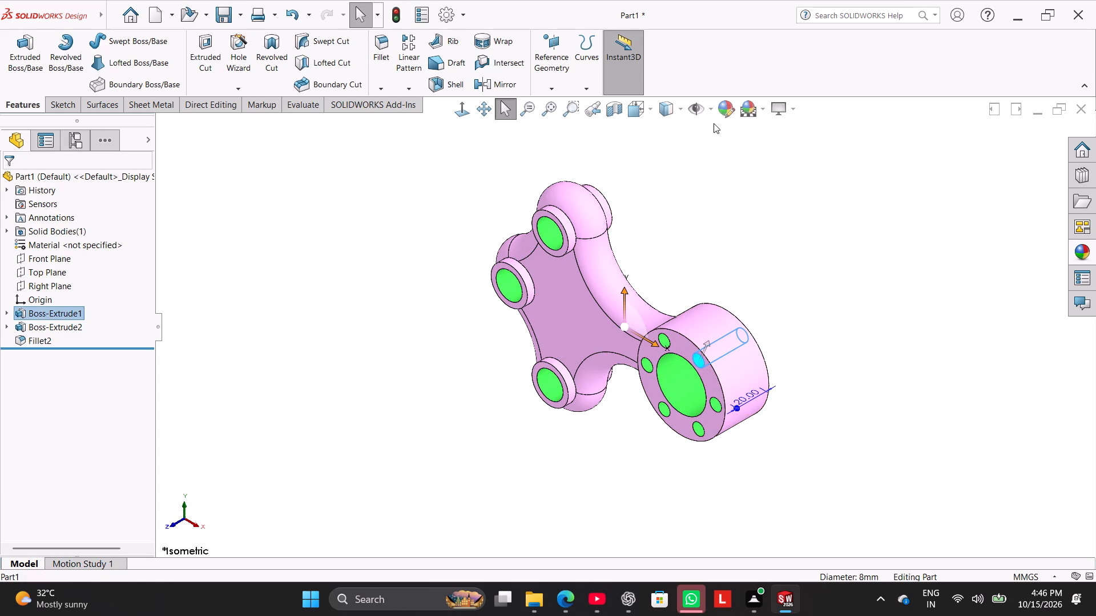
click(723, 110)
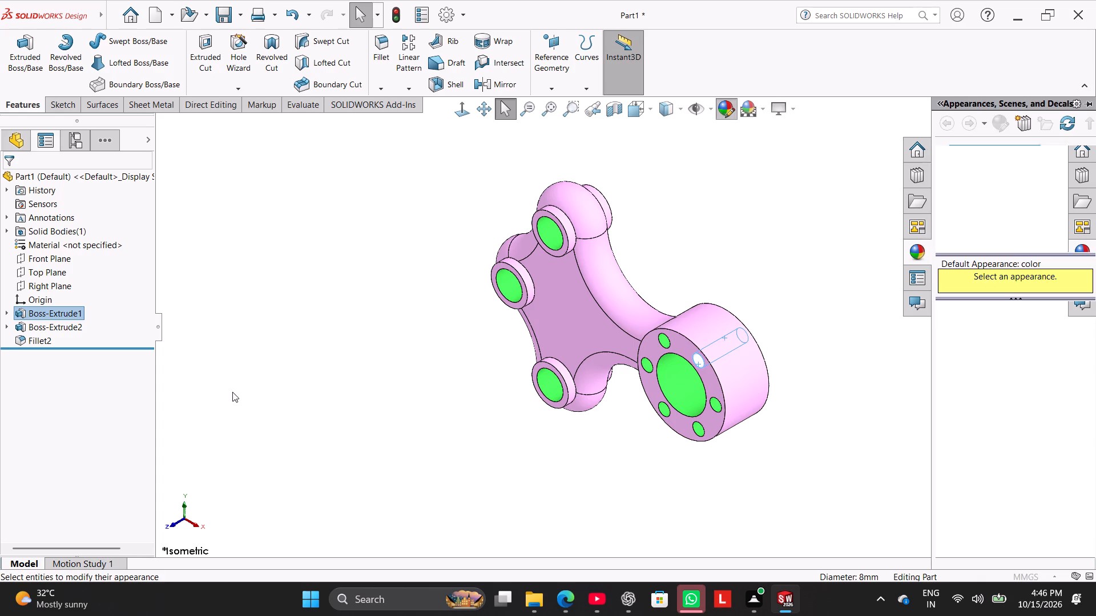
drag(150, 346, 158, 406)
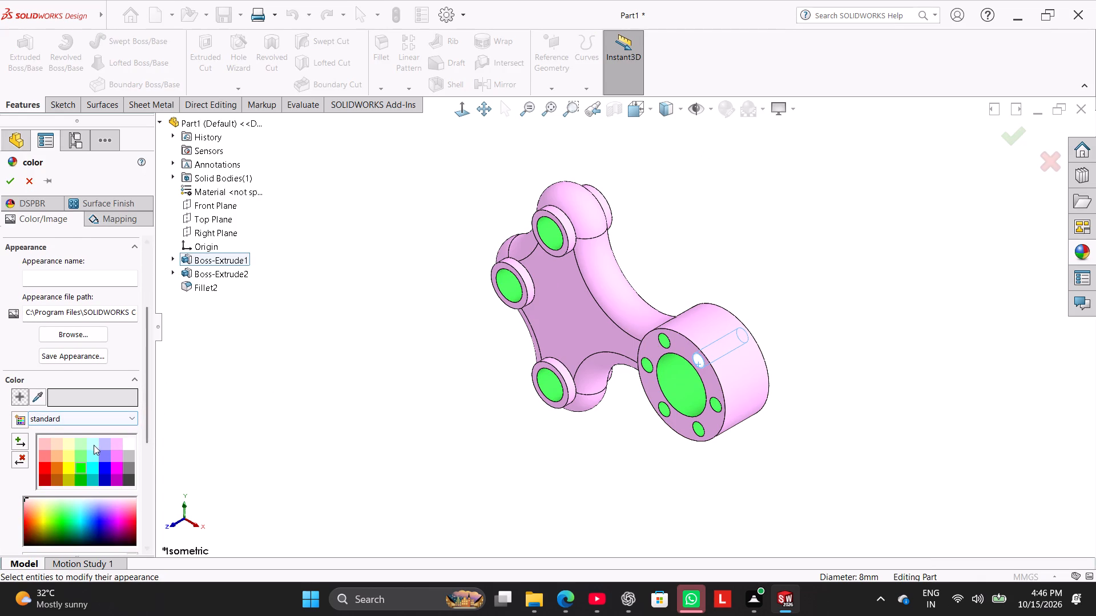
click(79, 464)
drag(146, 407, 150, 438)
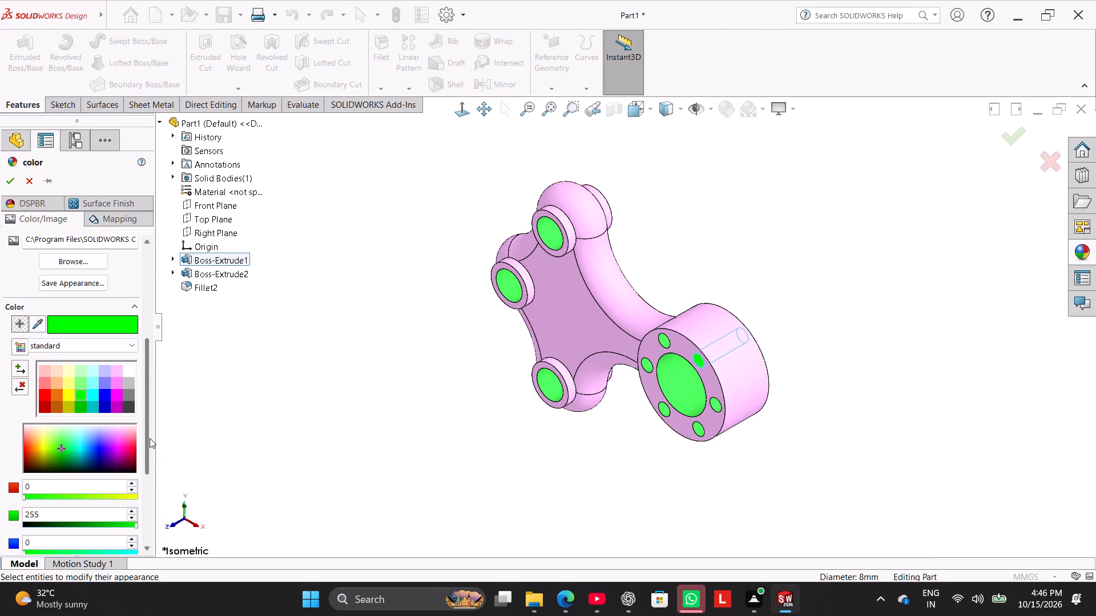
drag(150, 438, 150, 445)
click(49, 482)
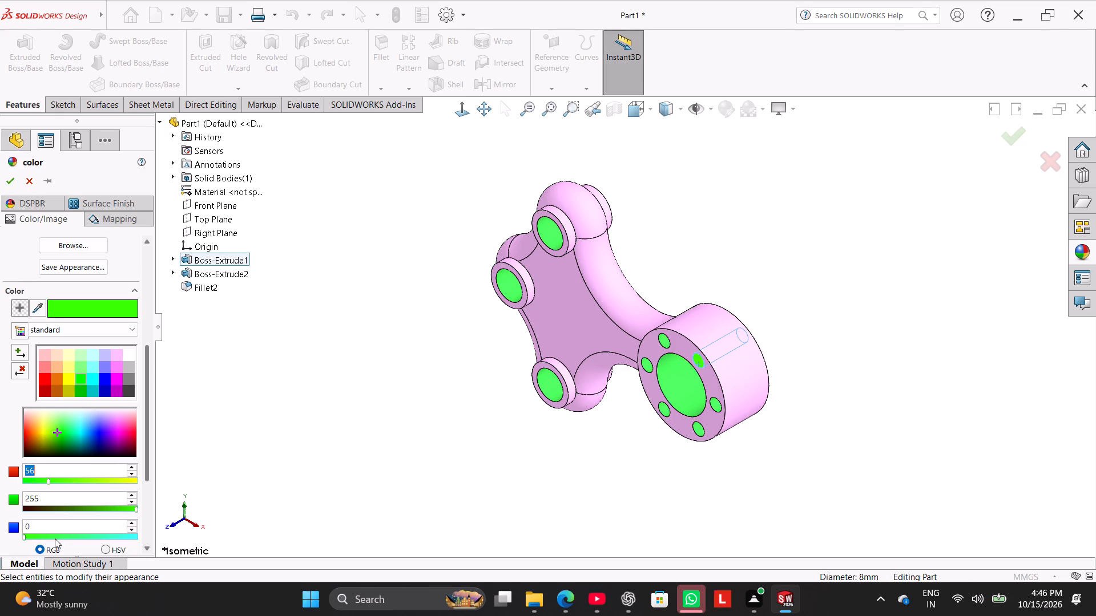
click(55, 540)
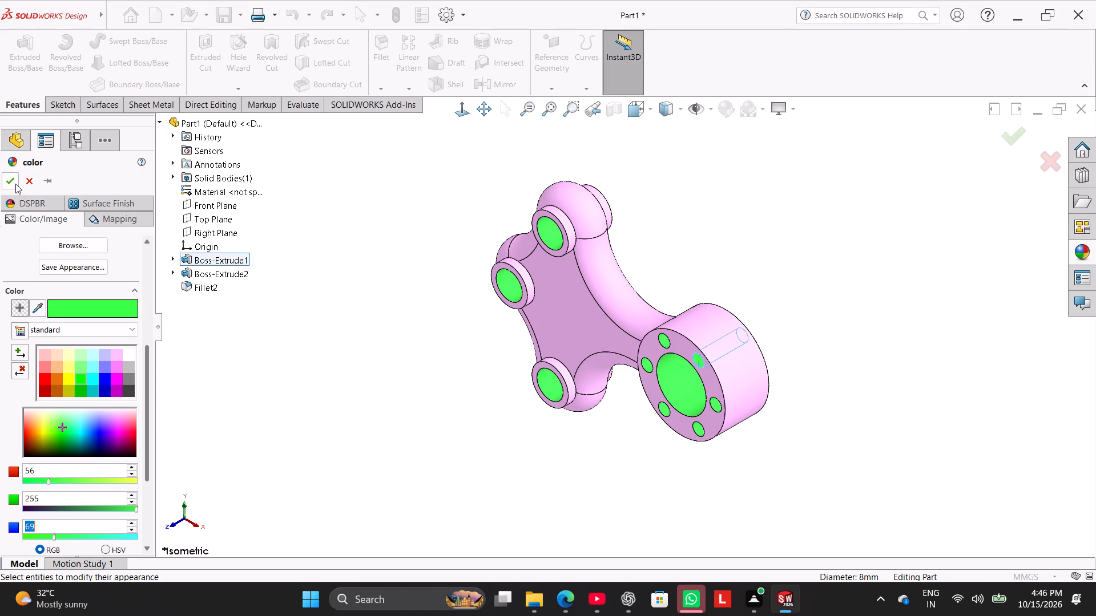
click(15, 181)
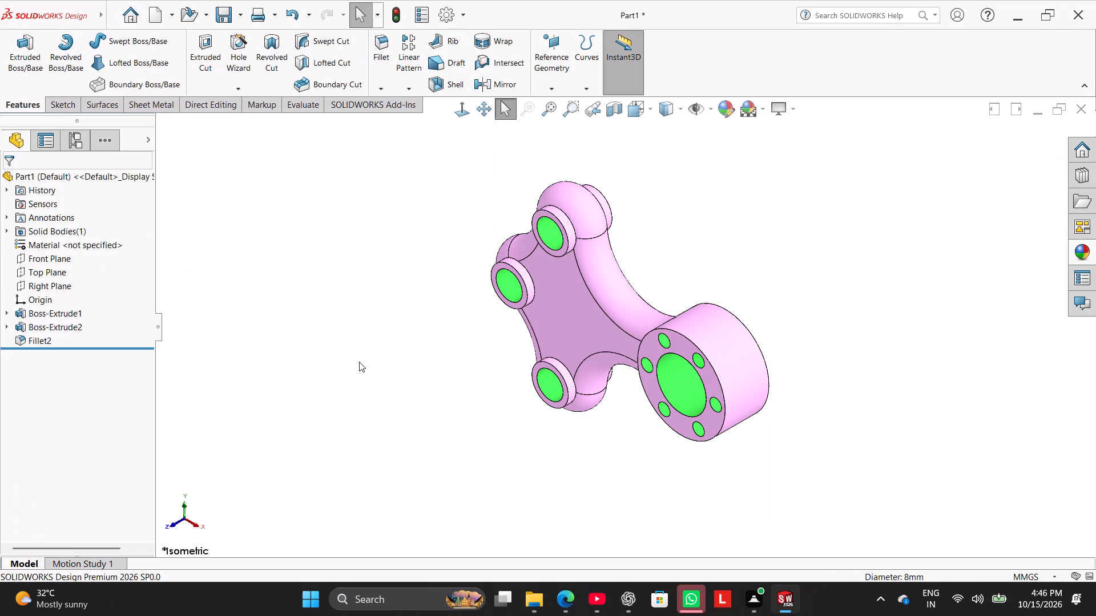
Save the part as Flanged Multi-Lug Mounting Bracket, a SOLIDWORKS Part file, in the Worked folder.
right_drag(359, 362, 499, 258)
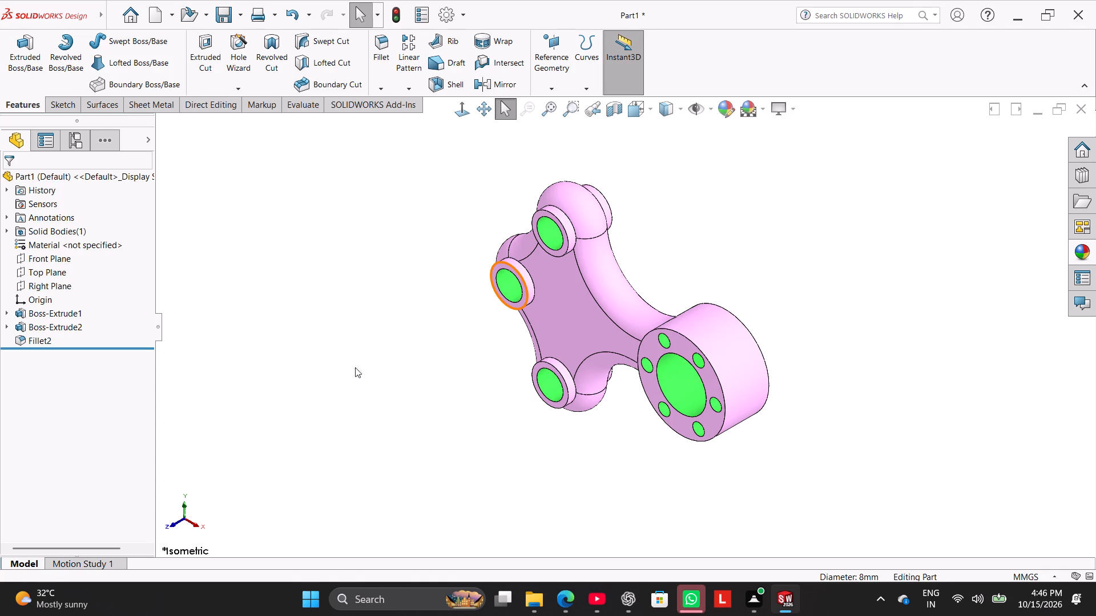
click(241, 9)
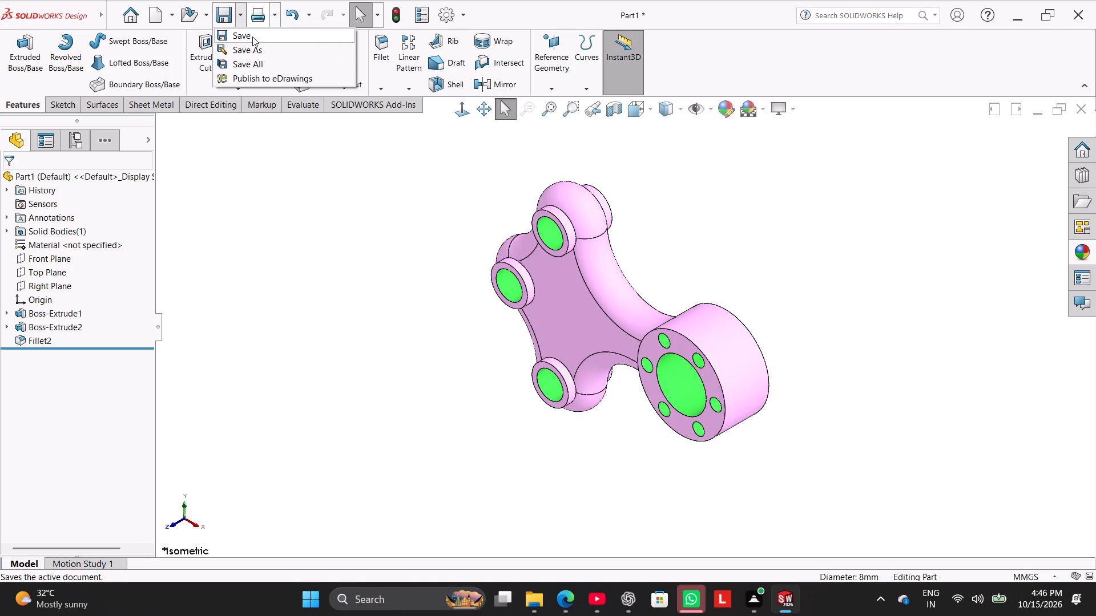
click(260, 56)
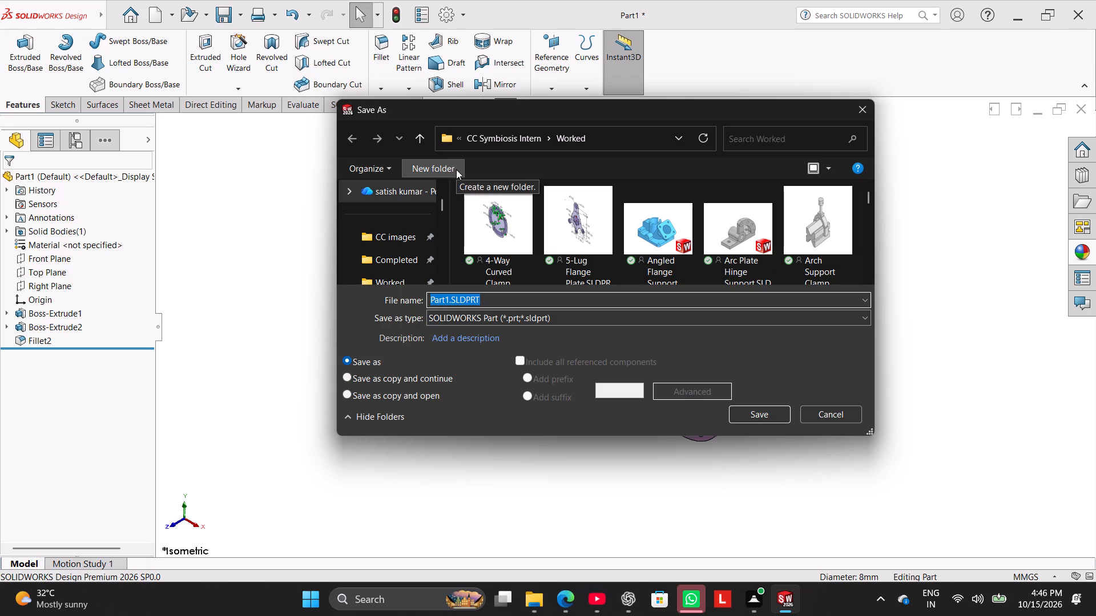
key(ctrl+v)
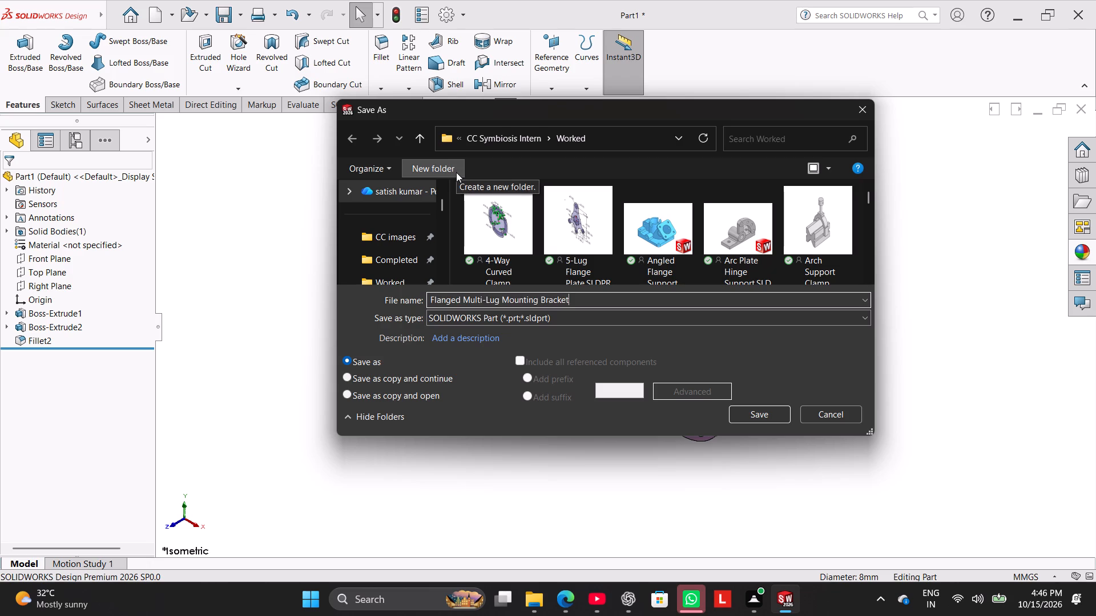
click(770, 419)
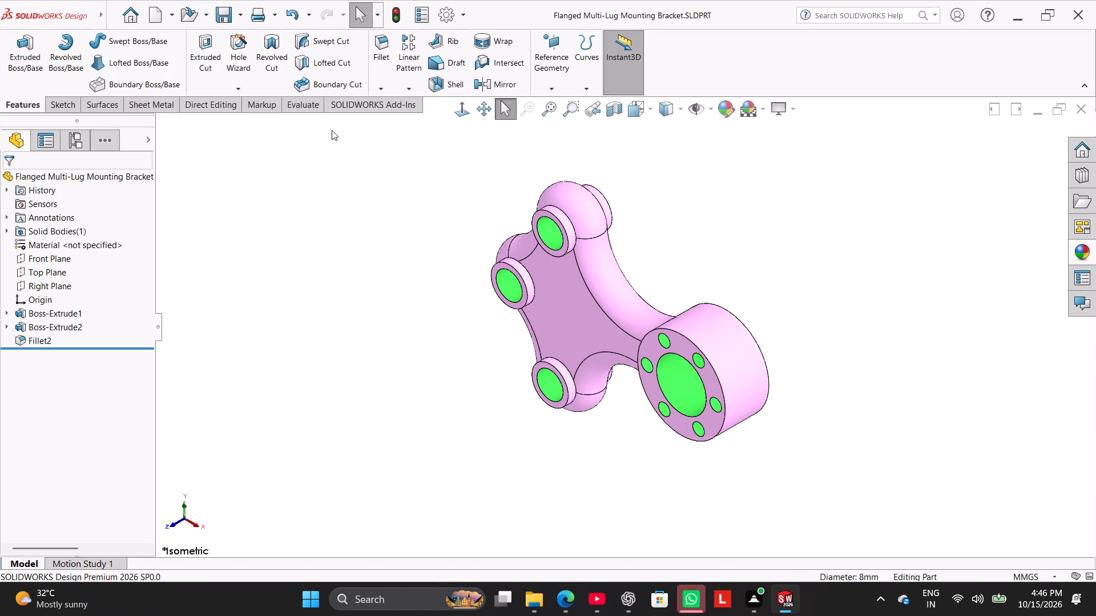
Save a copy of the bracket in Adobe Portable Document Format (*.pdf).
click(239, 18)
click(256, 55)
click(572, 324)
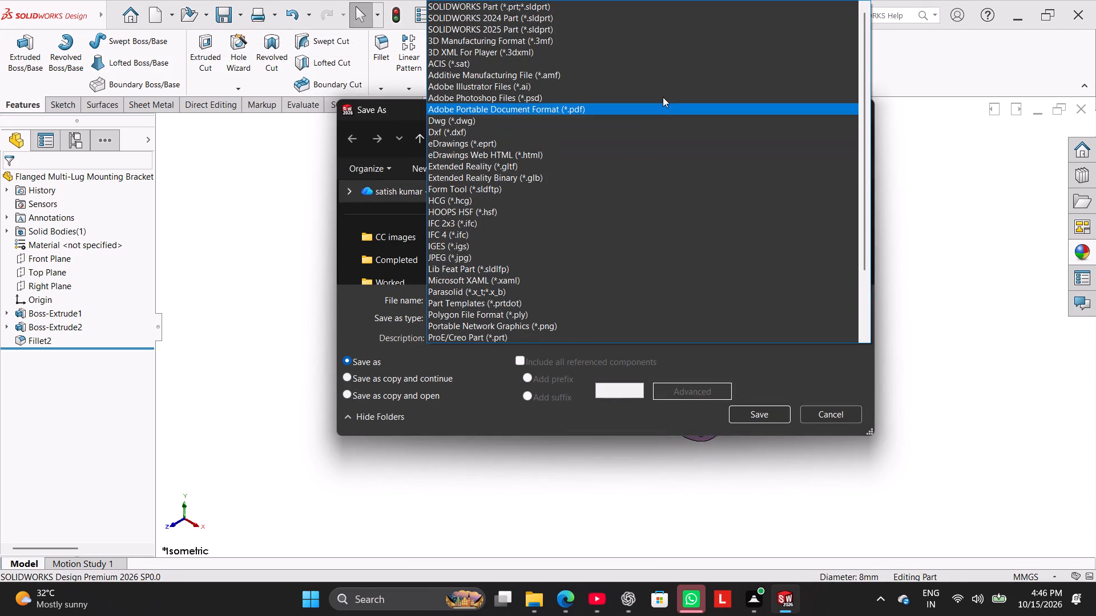
click(665, 107)
click(753, 434)
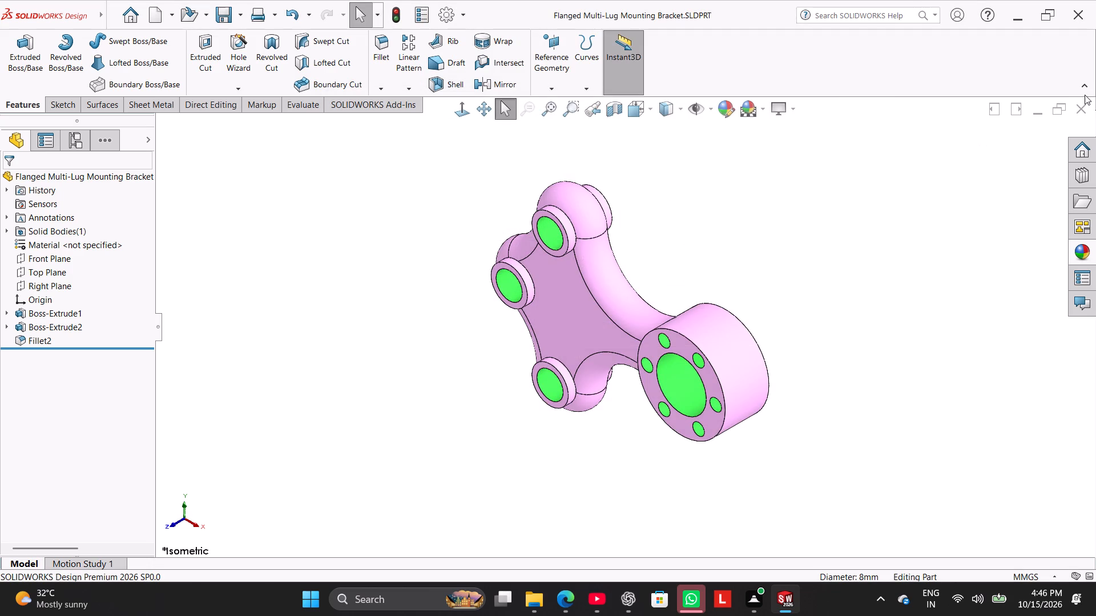
Close the Flanged Multi-Lug Mounting Bracket part document.
click(1085, 103)
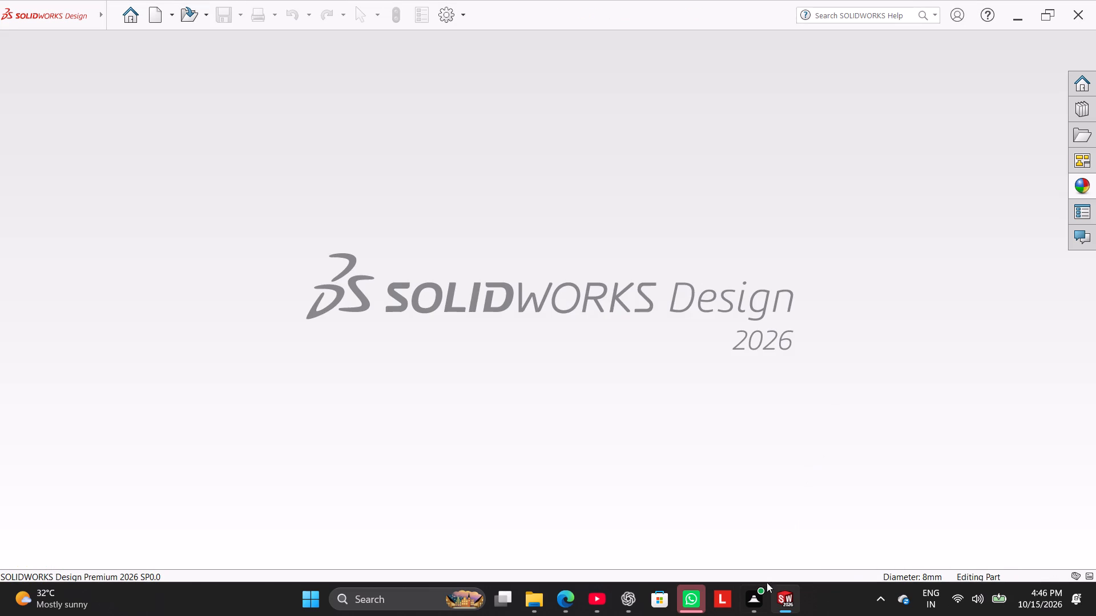